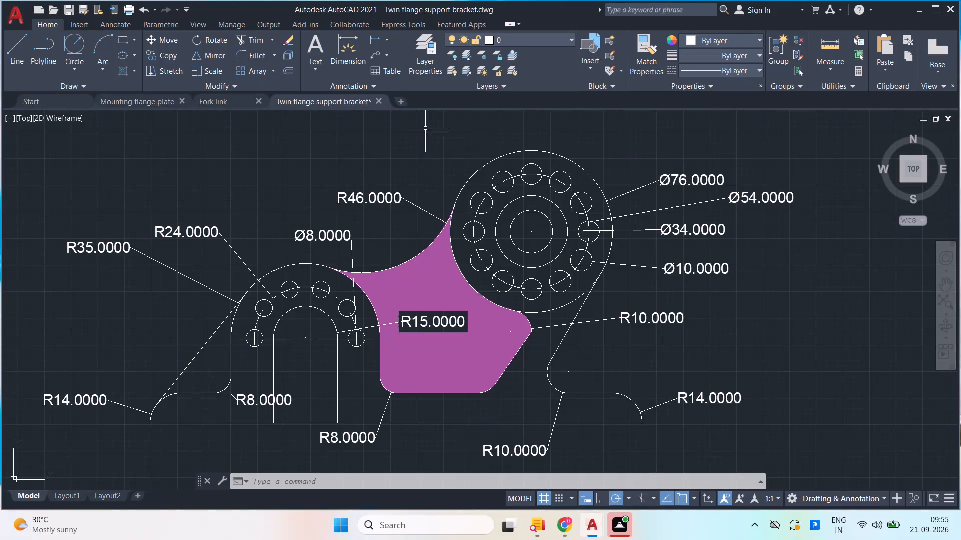
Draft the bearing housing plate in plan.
Start a new blank drawing.
{"action": "left_click", "coordinate": [402, 101]}
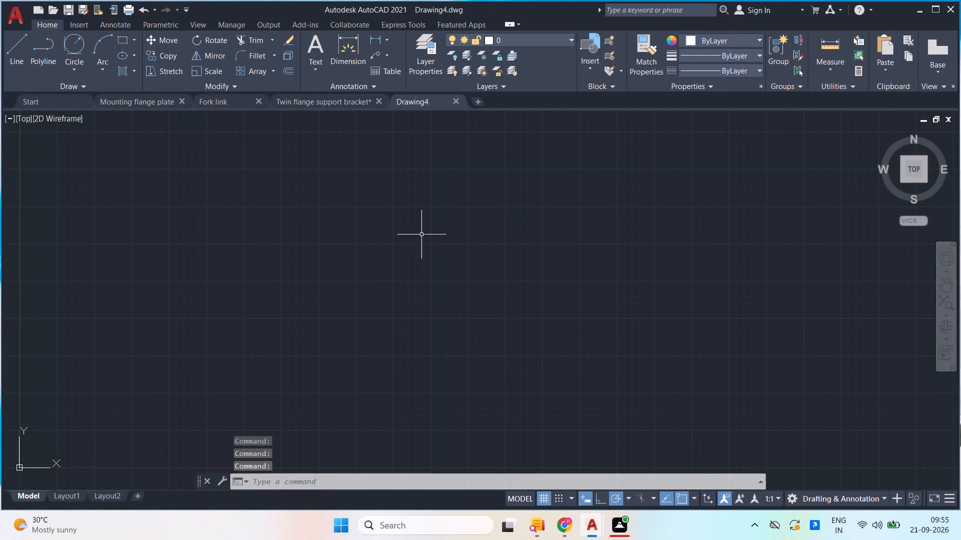
{"action": "scroll", "coordinate": [403, 339], "scroll_direction": "down", "scroll_amount": 2}
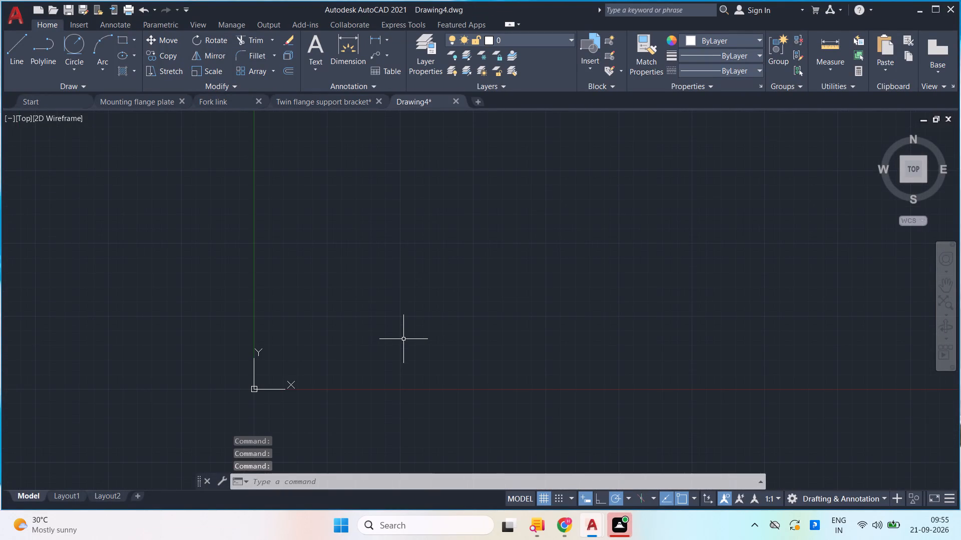
{"action": "scroll", "coordinate": [409, 336], "scroll_direction": "down", "scroll_amount": 1}
{"action": "scroll", "coordinate": [419, 330], "scroll_direction": "up", "scroll_amount": 1}
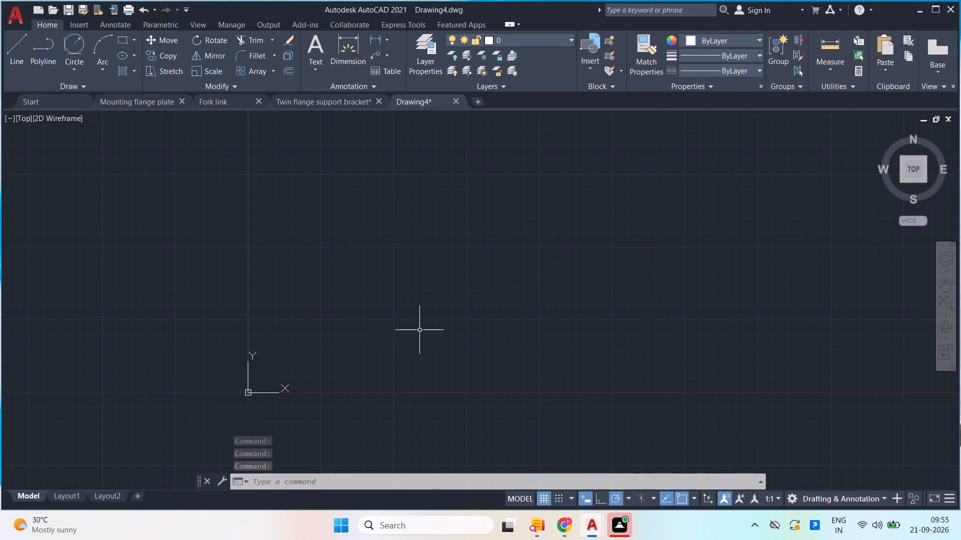
{"action": "scroll", "coordinate": [419, 330], "scroll_direction": "up", "scroll_amount": 1}
{"action": "scroll", "coordinate": [419, 330], "scroll_direction": "down", "scroll_amount": 2}
{"action": "middle_click_drag", "start_coordinate": [426, 327], "coordinate": [107, 443]}
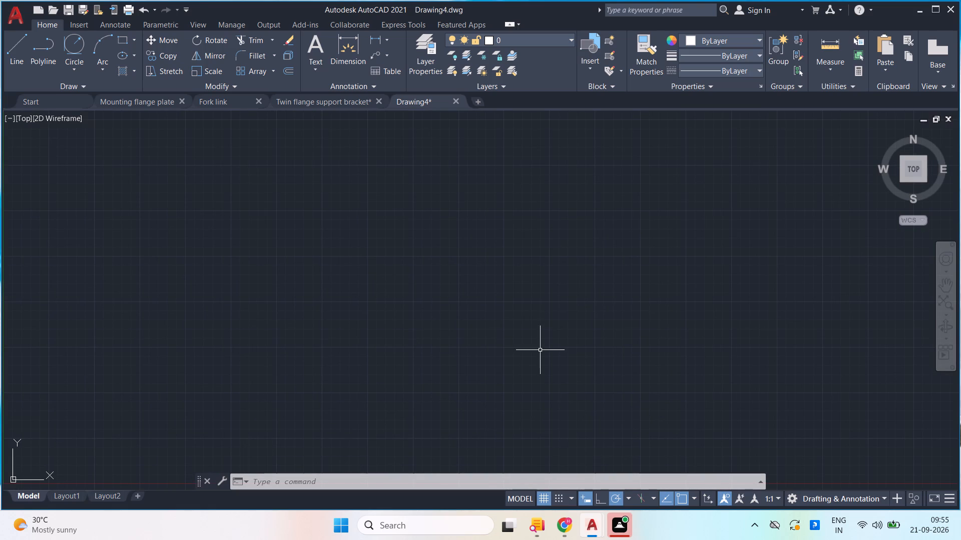
Check the bearing housing plate brief in the Fuji task window and return to the new blank AutoCAD drawing.
{"action": "left_click", "coordinate": [612, 530]}
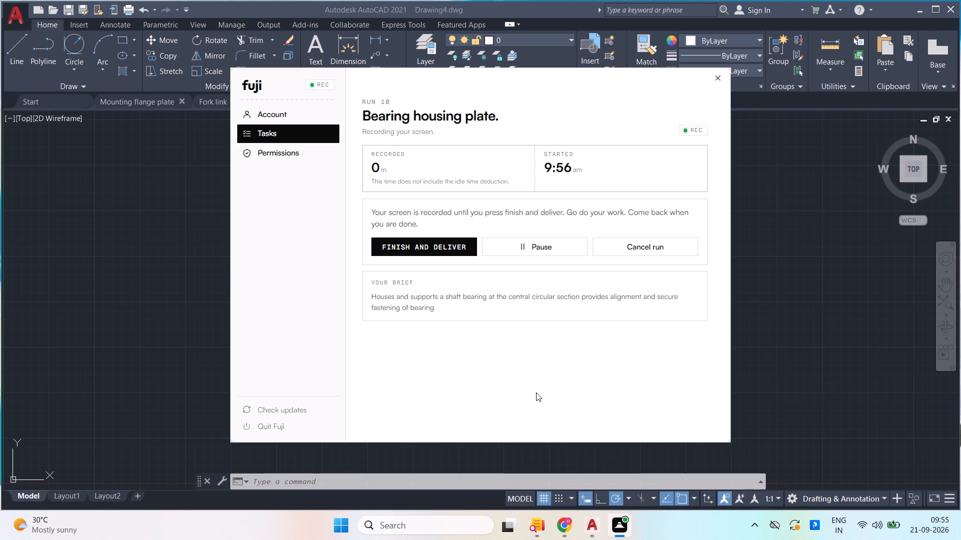
{"action": "left_click", "coordinate": [591, 528]}
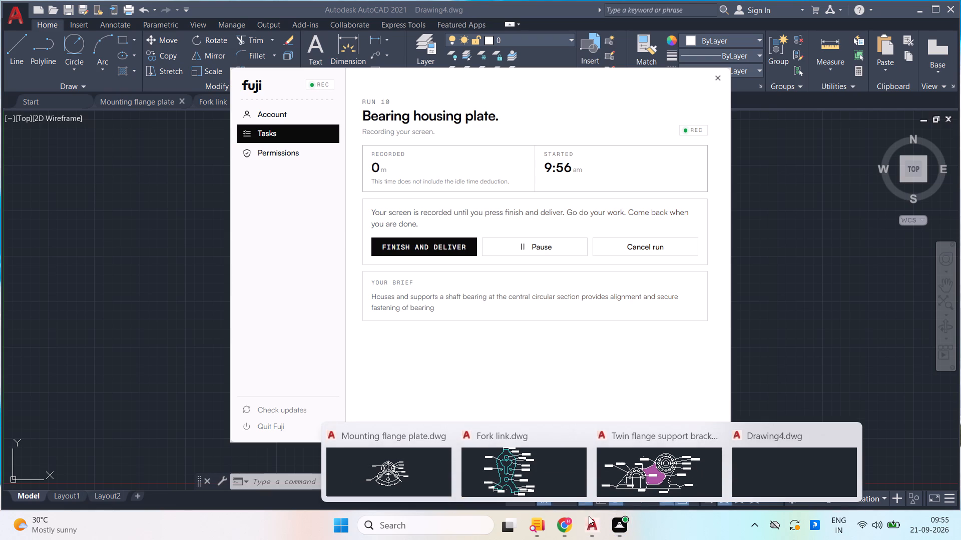
{"action": "left_click", "coordinate": [761, 480]}
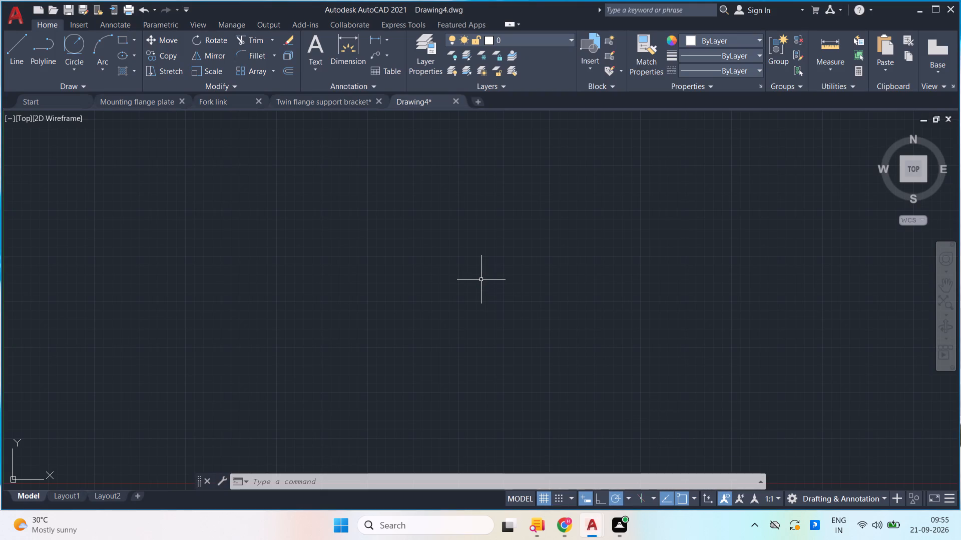
Begin drawing a line in the empty area of the new drawing.
{"action": "key", "text": "l"}
{"action": "key", "text": "Return"}
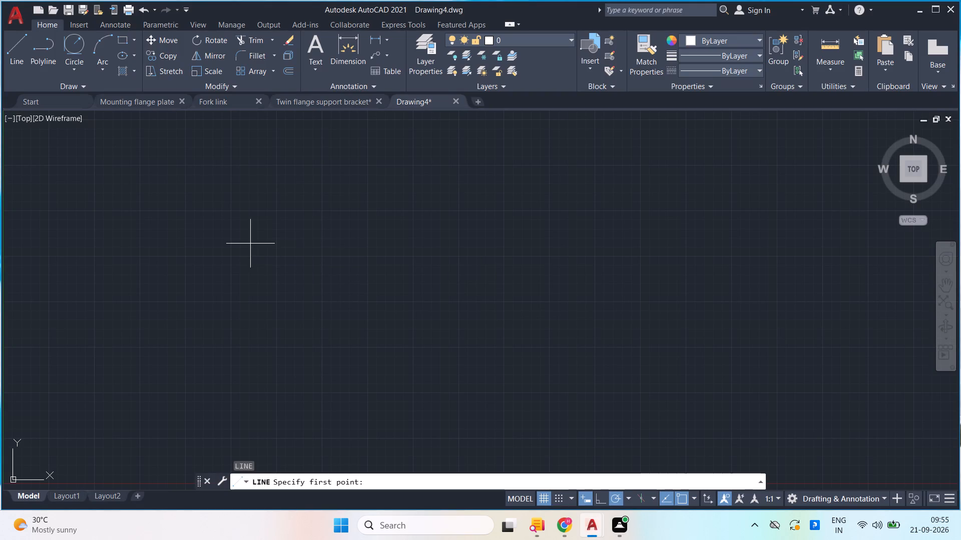
{"action": "scroll", "coordinate": [259, 238], "scroll_direction": "down", "scroll_amount": 2}
{"action": "middle_click_drag", "start_coordinate": [286, 230], "coordinate": [185, 394]}
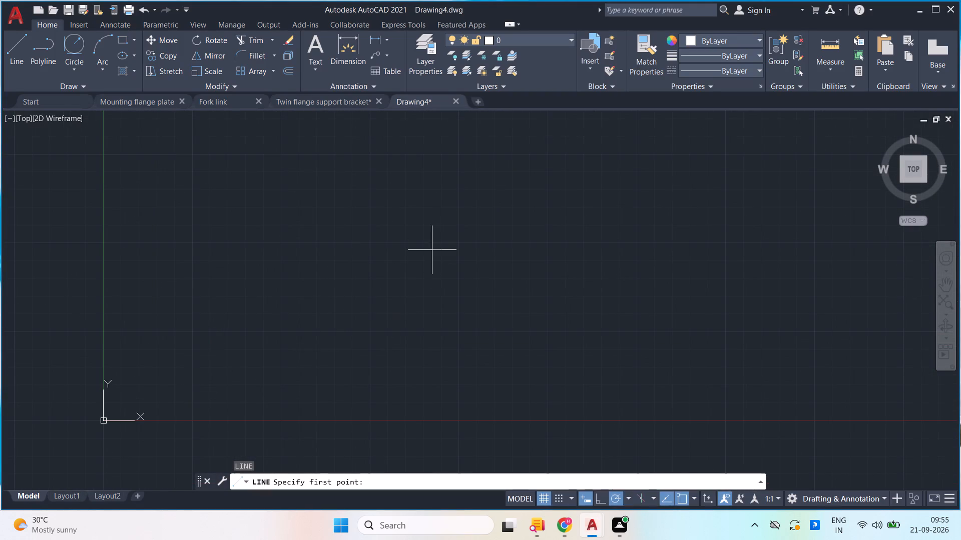
{"action": "middle_click_drag", "start_coordinate": [439, 235], "coordinate": [295, 405]}
{"action": "scroll", "coordinate": [393, 218], "scroll_direction": "down", "scroll_amount": 3}
{"action": "scroll", "coordinate": [467, 241], "scroll_direction": "down", "scroll_amount": 2}
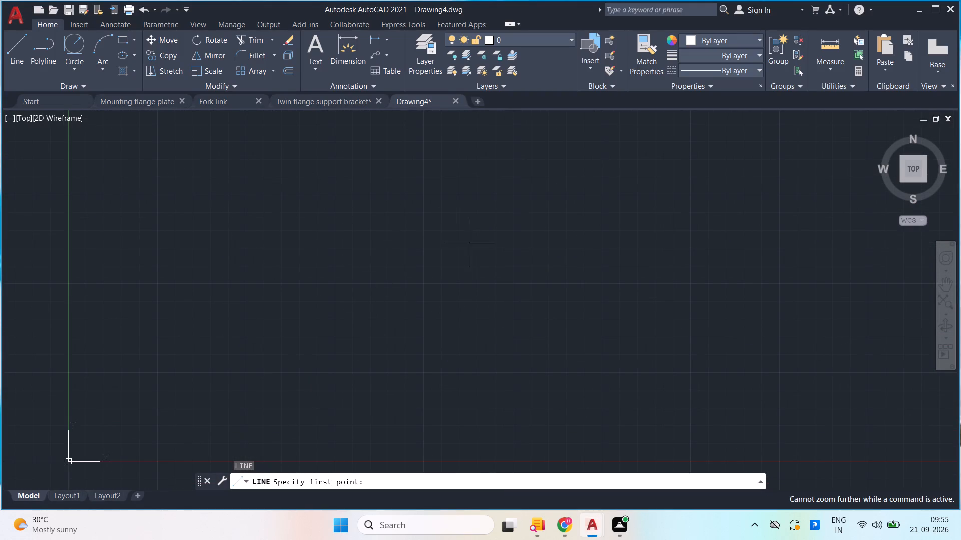
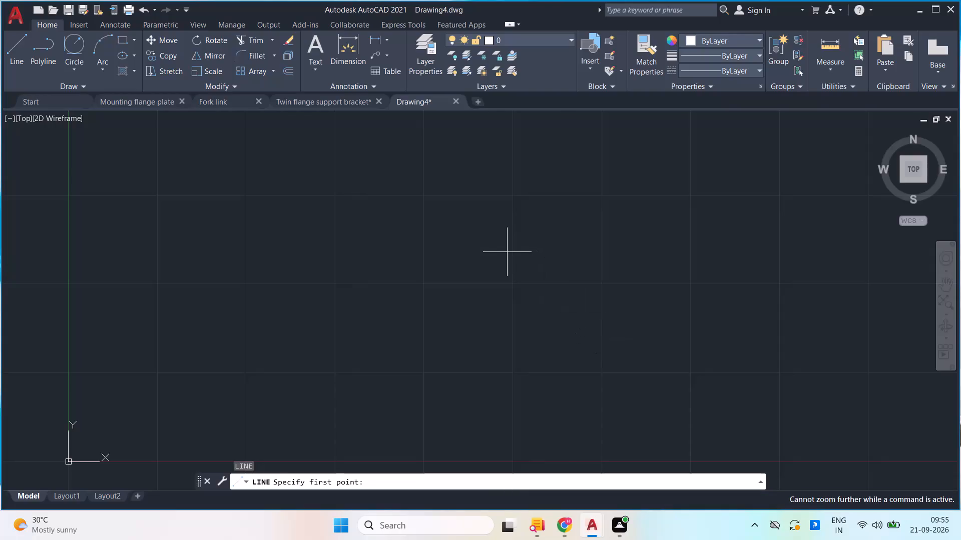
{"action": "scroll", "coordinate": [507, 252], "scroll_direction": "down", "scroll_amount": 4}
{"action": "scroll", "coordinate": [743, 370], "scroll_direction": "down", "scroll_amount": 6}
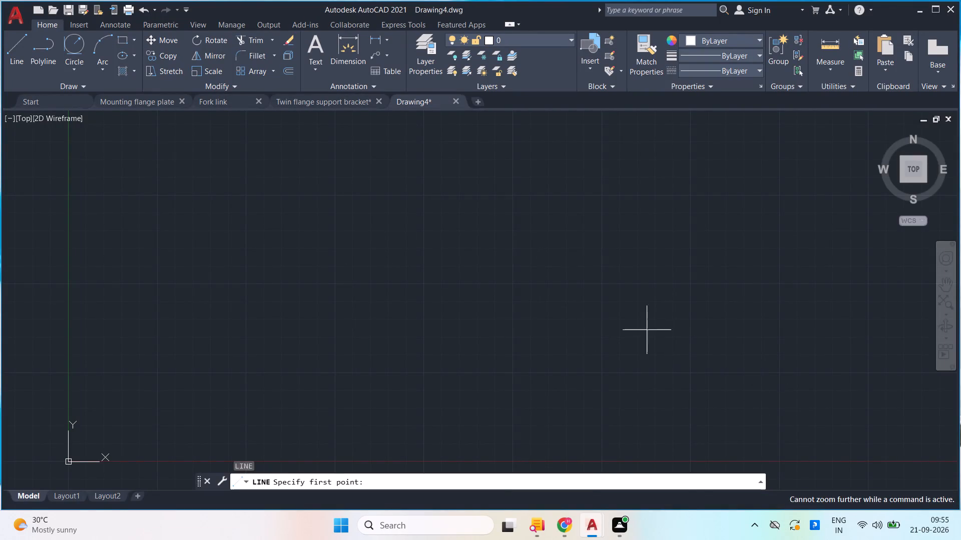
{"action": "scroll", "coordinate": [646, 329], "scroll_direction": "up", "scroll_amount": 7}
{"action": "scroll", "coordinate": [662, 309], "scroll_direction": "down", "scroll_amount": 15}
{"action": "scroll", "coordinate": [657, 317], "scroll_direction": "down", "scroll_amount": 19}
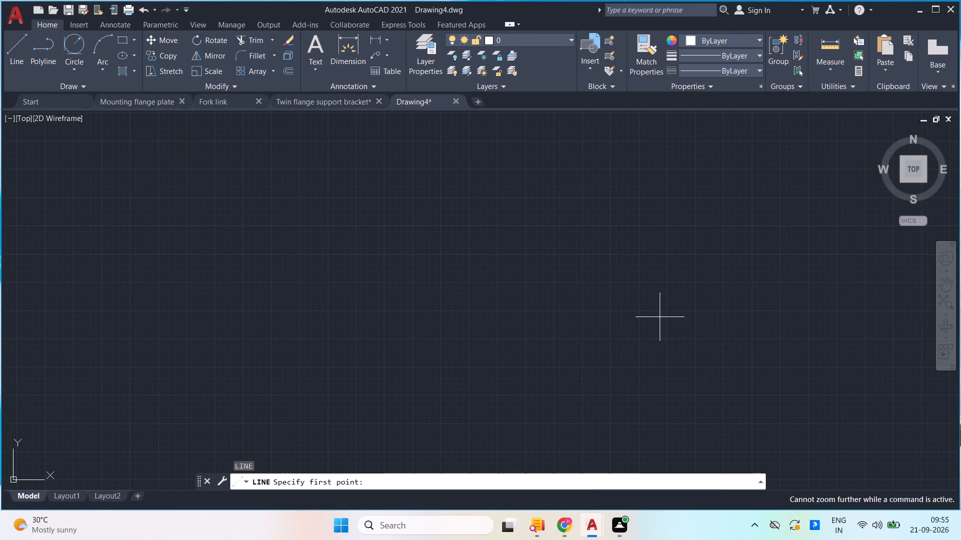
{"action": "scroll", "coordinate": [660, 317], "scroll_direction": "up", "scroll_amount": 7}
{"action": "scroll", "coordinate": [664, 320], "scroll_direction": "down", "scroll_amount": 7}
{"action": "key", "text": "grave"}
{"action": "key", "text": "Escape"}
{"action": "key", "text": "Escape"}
Draw a horizontal line 40 units long in the empty area of the drawing.
{"action": "scroll", "coordinate": [664, 323], "scroll_direction": "down", "scroll_amount": 7}
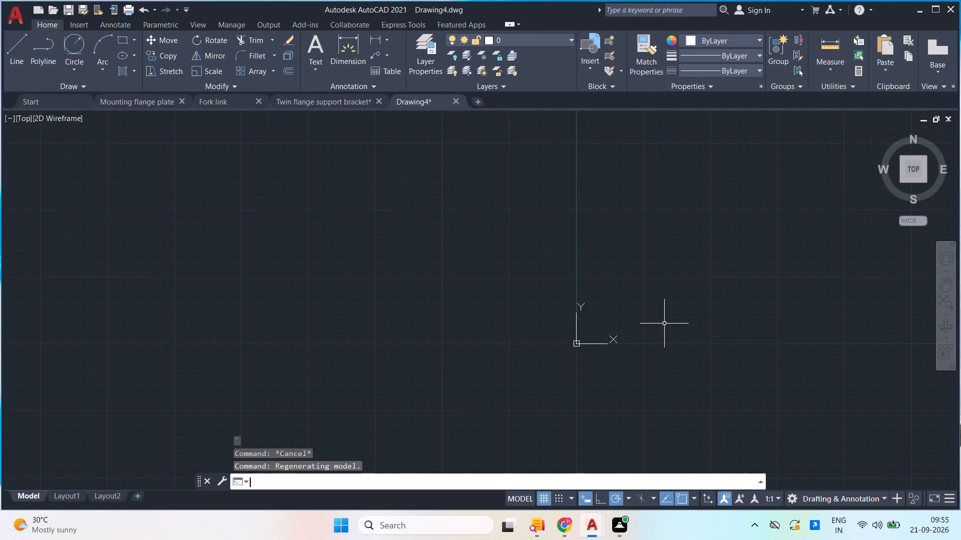
{"action": "scroll", "coordinate": [664, 323], "scroll_direction": "down", "scroll_amount": 9}
{"action": "middle_click_drag", "start_coordinate": [728, 298], "coordinate": [198, 358]}
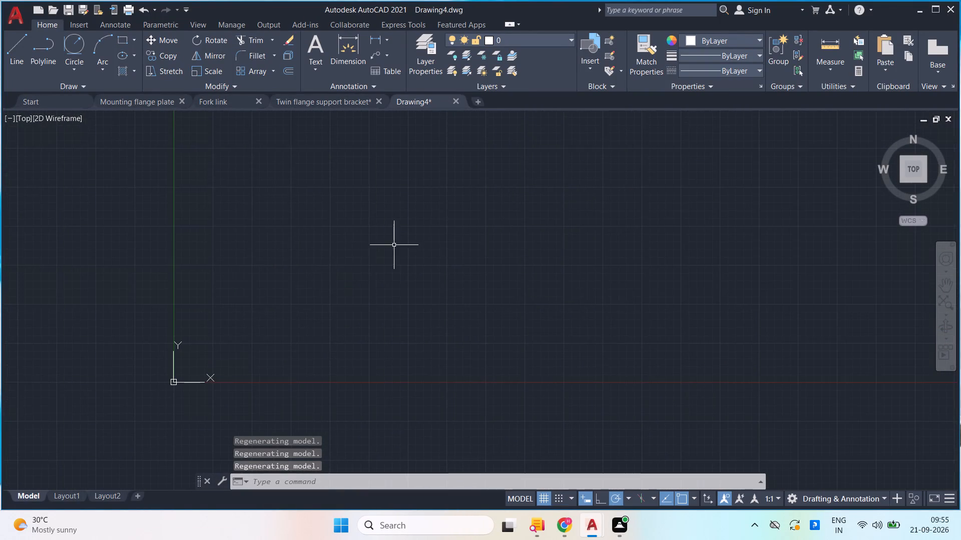
{"action": "scroll", "coordinate": [394, 245], "scroll_direction": "down", "scroll_amount": 4}
{"action": "middle_click_drag", "start_coordinate": [526, 235], "coordinate": [160, 533]}
{"action": "scroll", "coordinate": [283, 472], "scroll_direction": "up", "scroll_amount": 1}
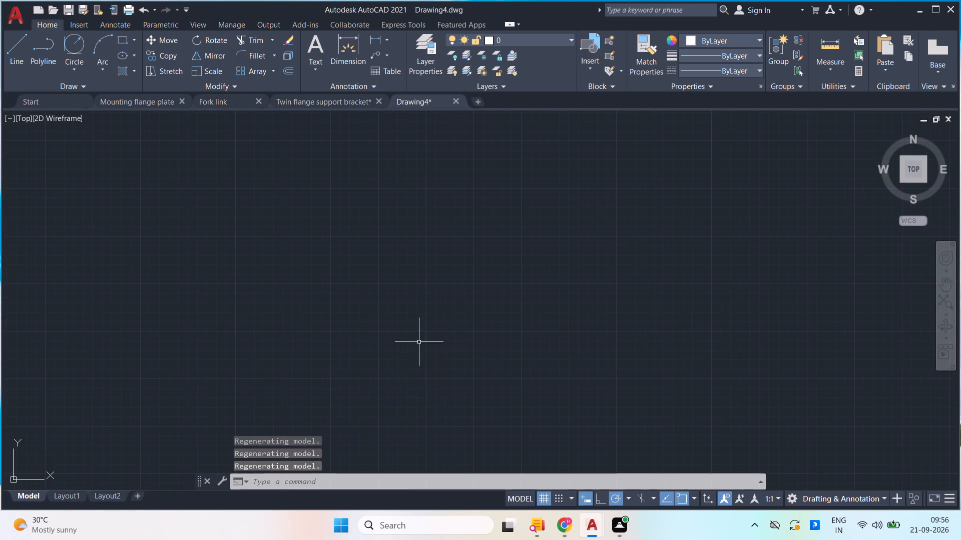
{"action": "scroll", "coordinate": [420, 336], "scroll_direction": "up", "scroll_amount": 2}
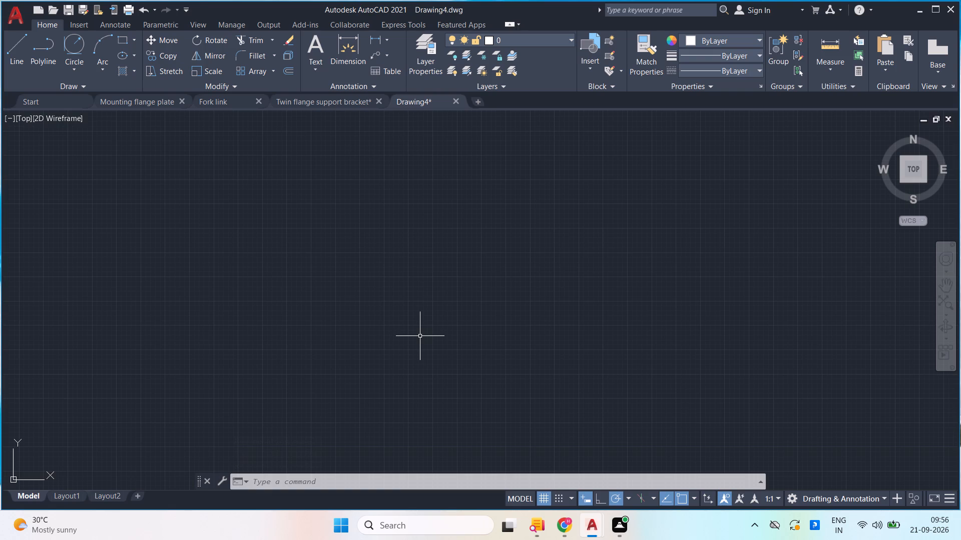
{"action": "key", "text": "l"}
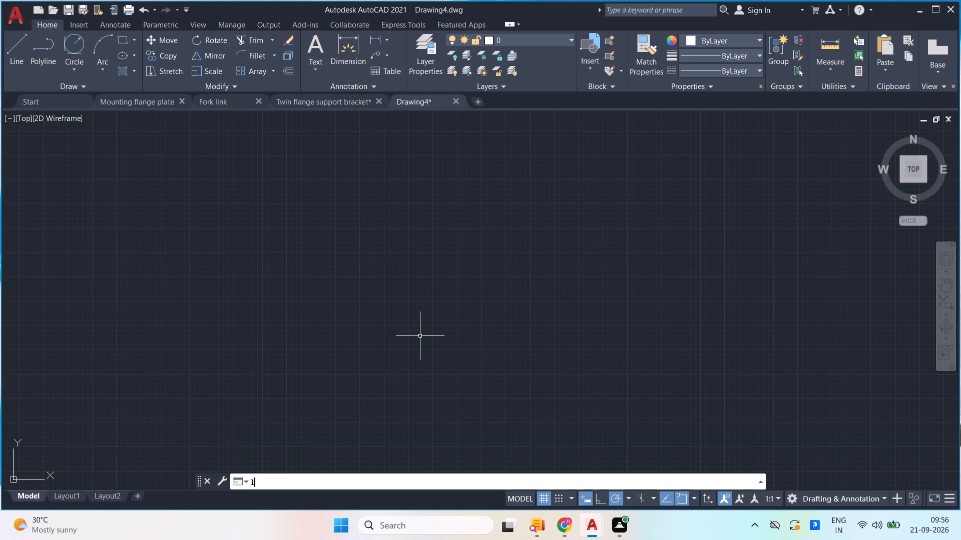
{"action": "key", "text": "Return"}
{"action": "left_click", "coordinate": [159, 246]}
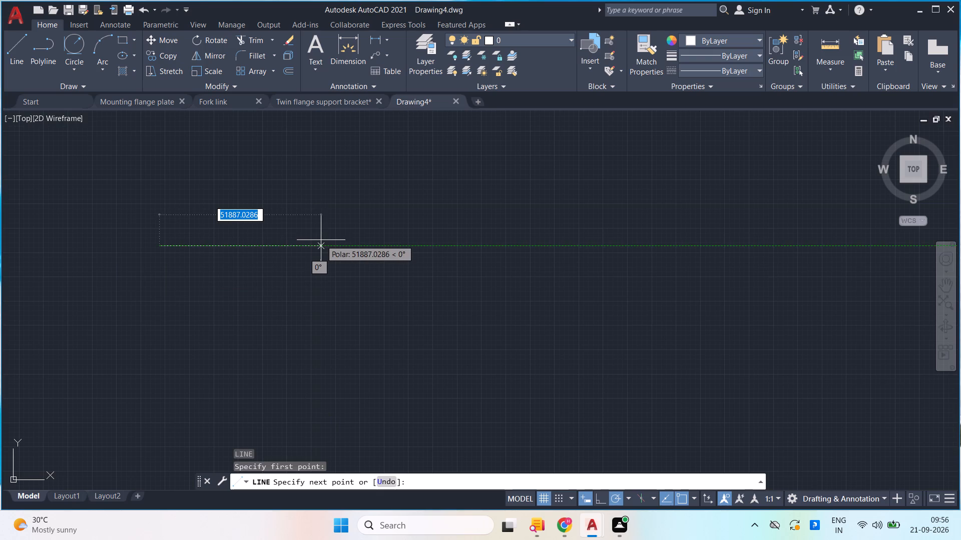
{"action": "type", "text": "40"}
{"action": "key", "text": "Return"}
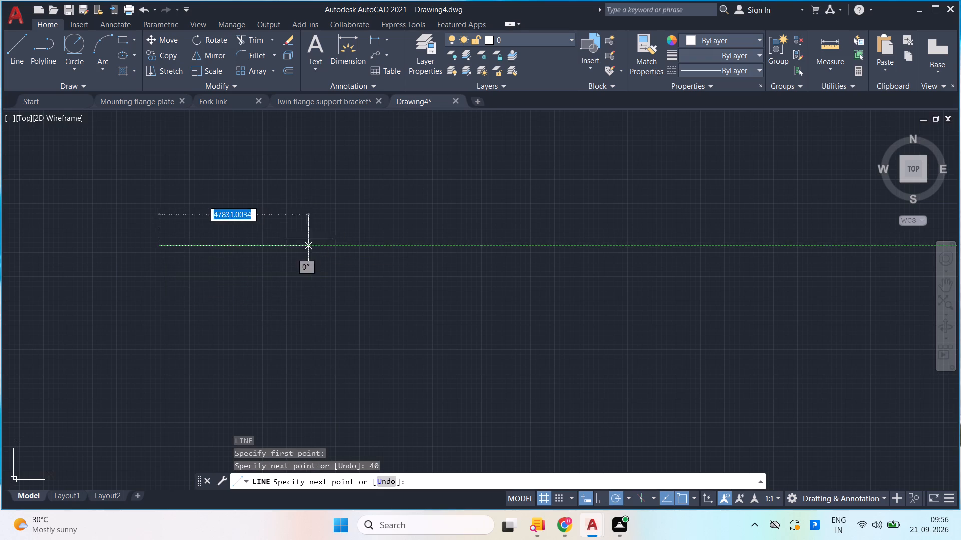
{"action": "key", "text": "space"}
{"action": "scroll", "coordinate": [133, 220], "scroll_direction": "up", "scroll_amount": 3}
{"action": "scroll", "coordinate": [232, 333], "scroll_direction": "up", "scroll_amount": 2}
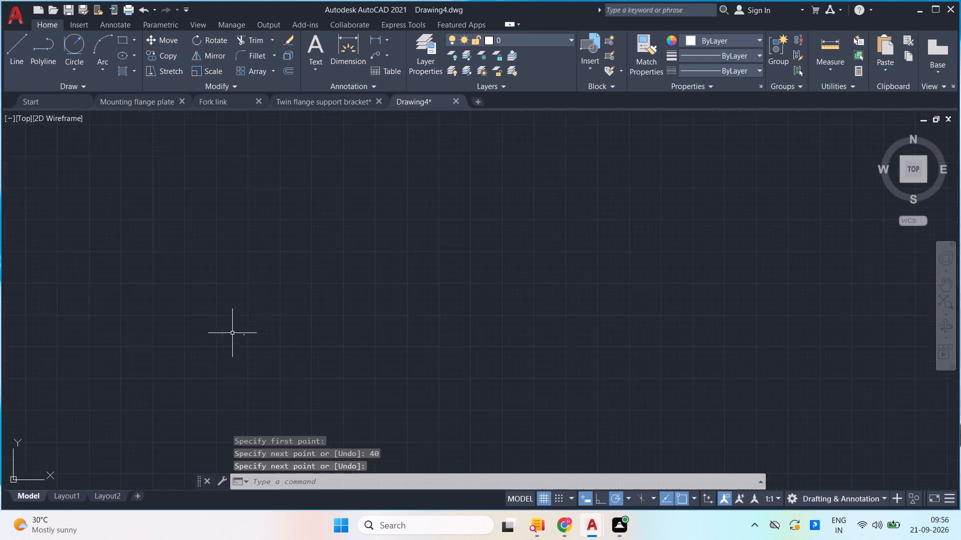
{"action": "scroll", "coordinate": [232, 333], "scroll_direction": "up", "scroll_amount": 8}
{"action": "middle_click", "coordinate": [282, 290]}
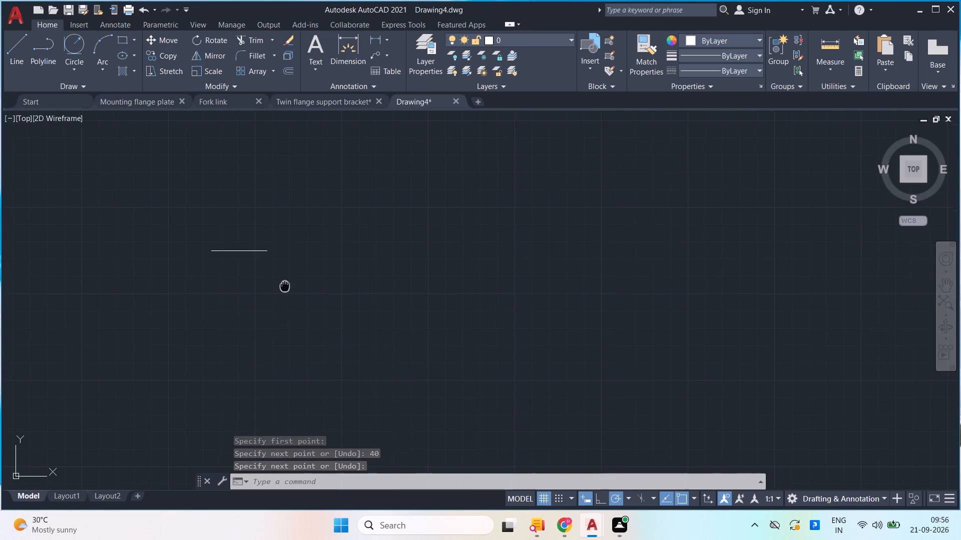
{"action": "scroll", "coordinate": [285, 285], "scroll_direction": "up", "scroll_amount": 1}
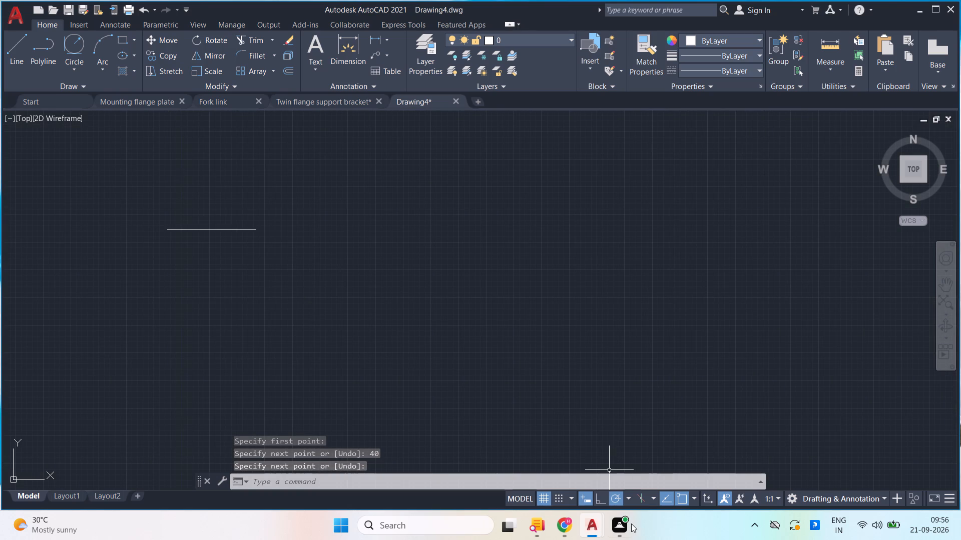
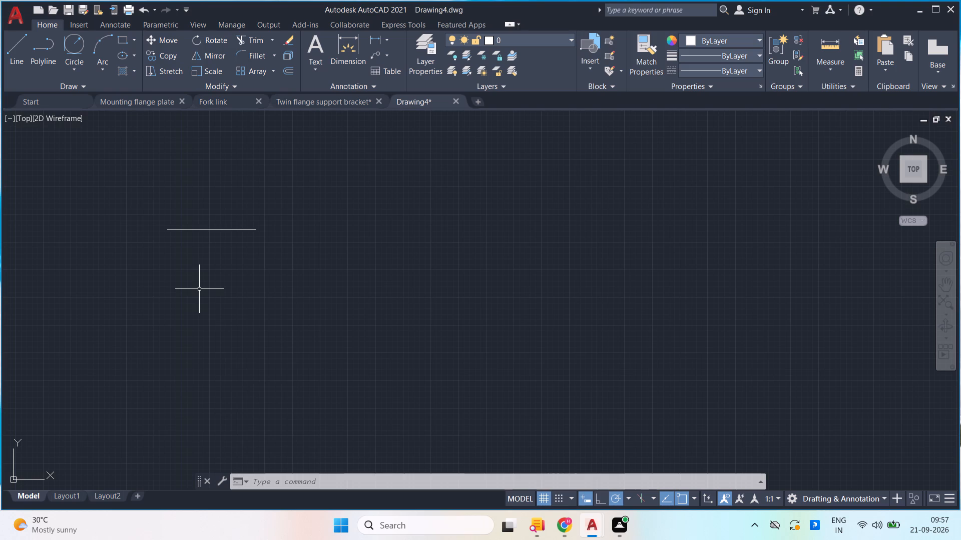
Draw an 8-unit vertical line downward from the right end of the 40-unit horizontal line.
{"action": "key", "text": "l"}
{"action": "key", "text": "Return"}
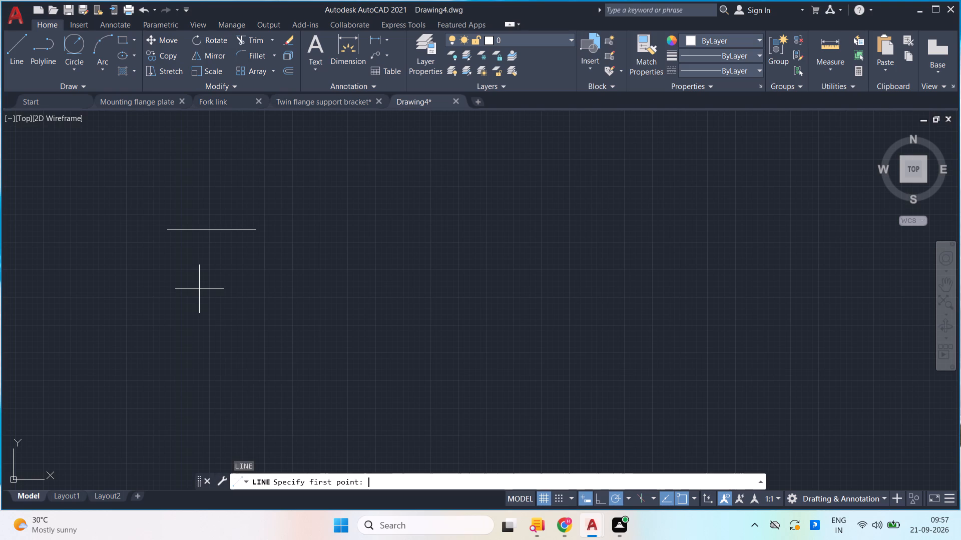
{"action": "left_click", "coordinate": [258, 229]}
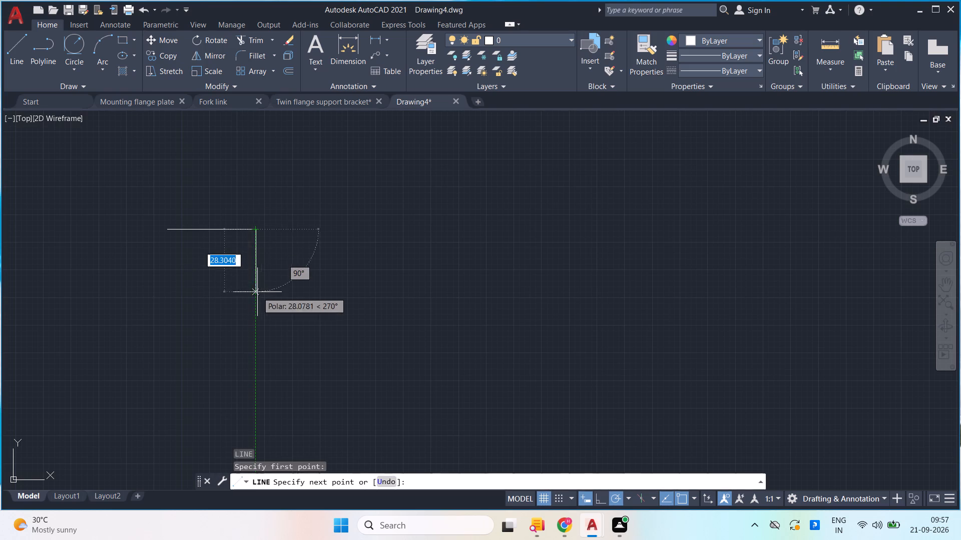
{"action": "key", "text": "8"}
{"action": "key", "text": "Return"}
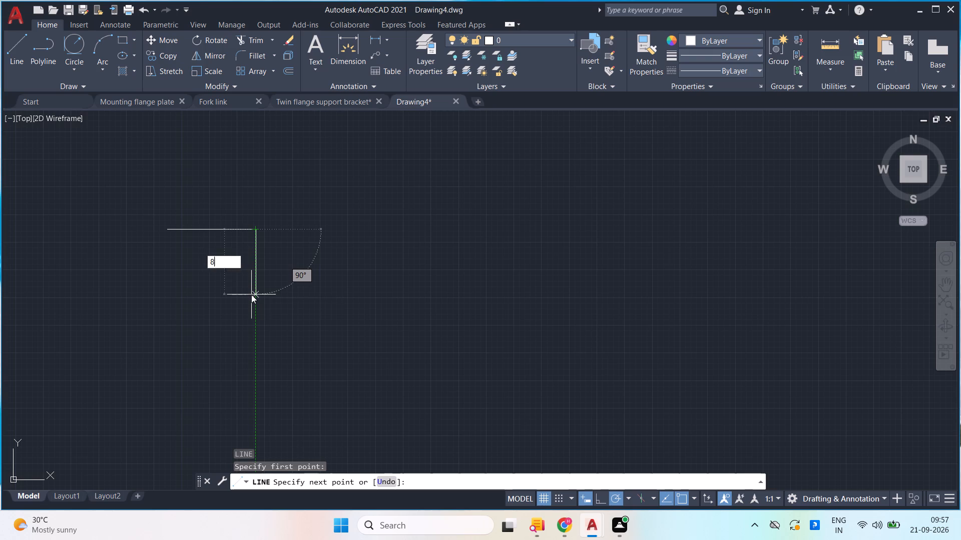
{"action": "key", "text": "space"}
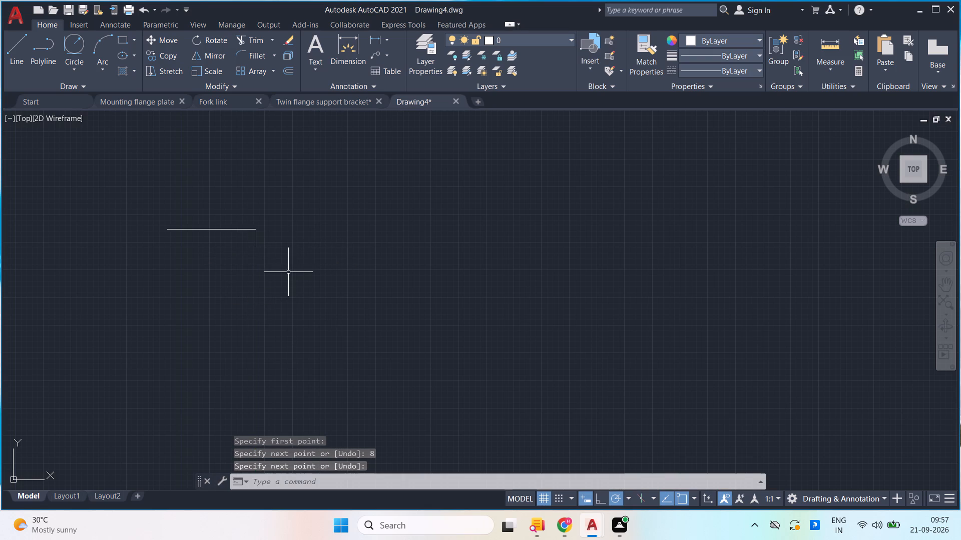
Draw two concentric circles of radius 8 and radius 4 centred on the lower end of the short vertical line.
{"action": "key", "text": "c"}
{"action": "key", "text": "Return"}
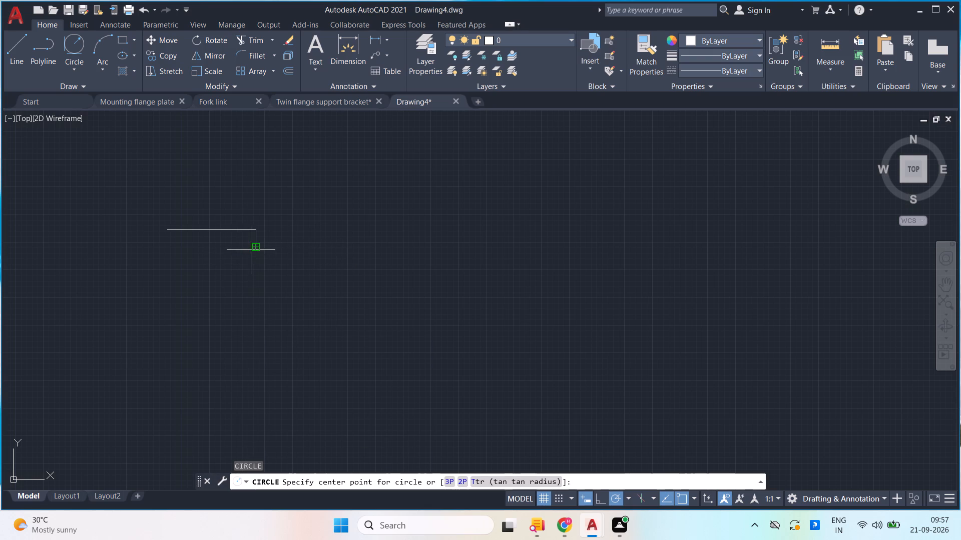
{"action": "left_click", "coordinate": [251, 250]}
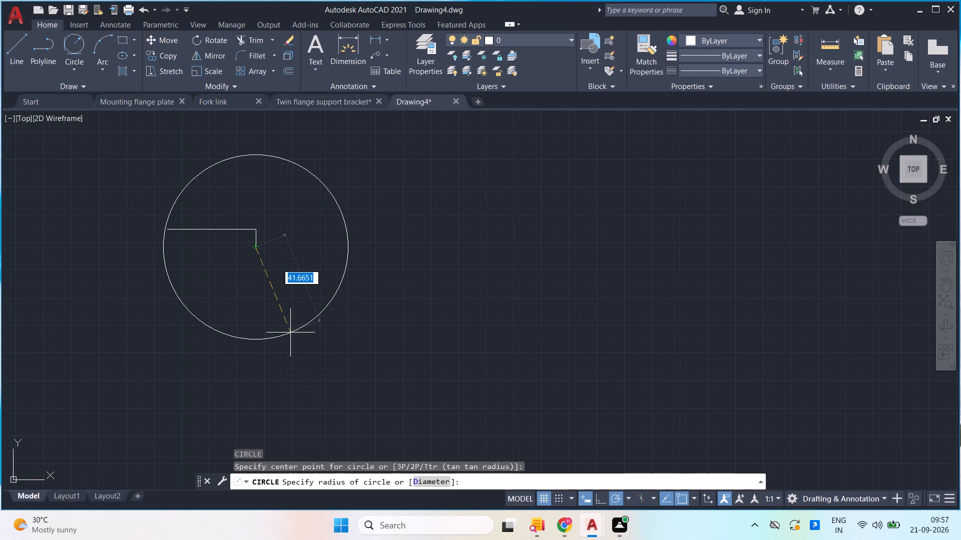
{"action": "key", "text": "8"}
{"action": "key", "text": "Return"}
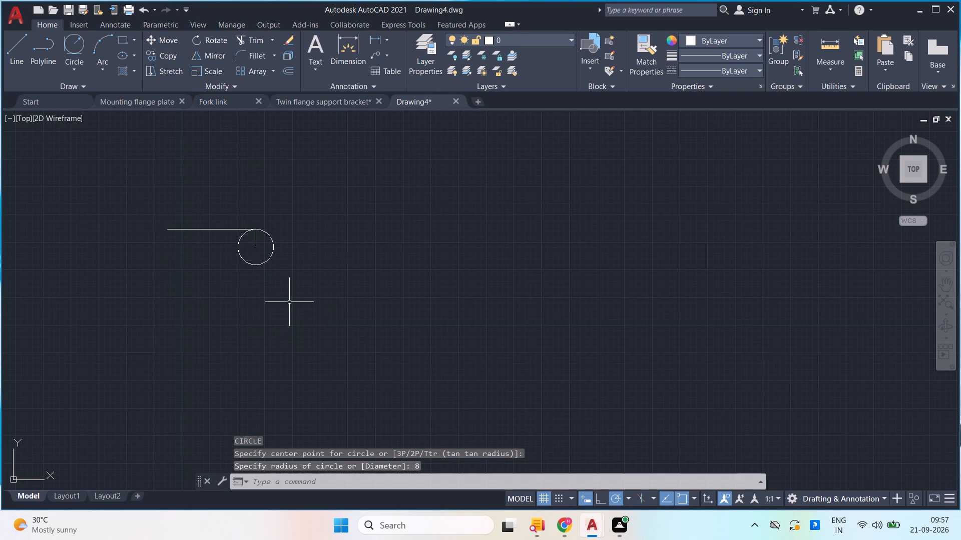
{"action": "key", "text": "space"}
{"action": "left_click", "coordinate": [256, 247]}
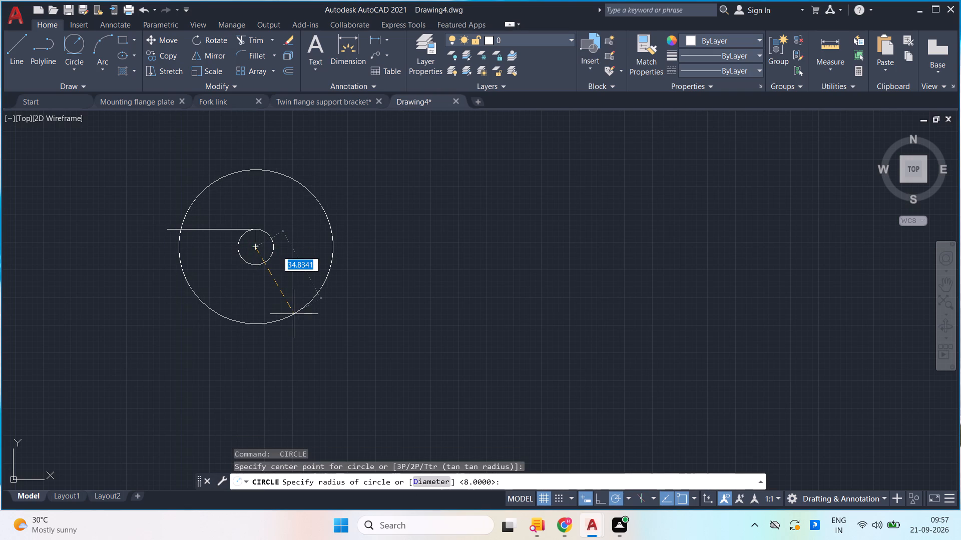
{"action": "key", "text": "4"}
{"action": "key", "text": "Return"}
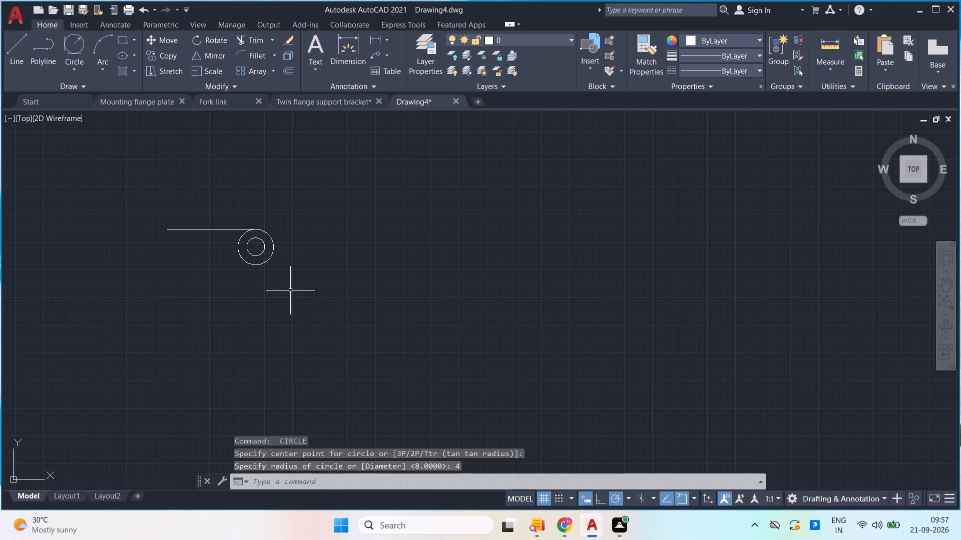
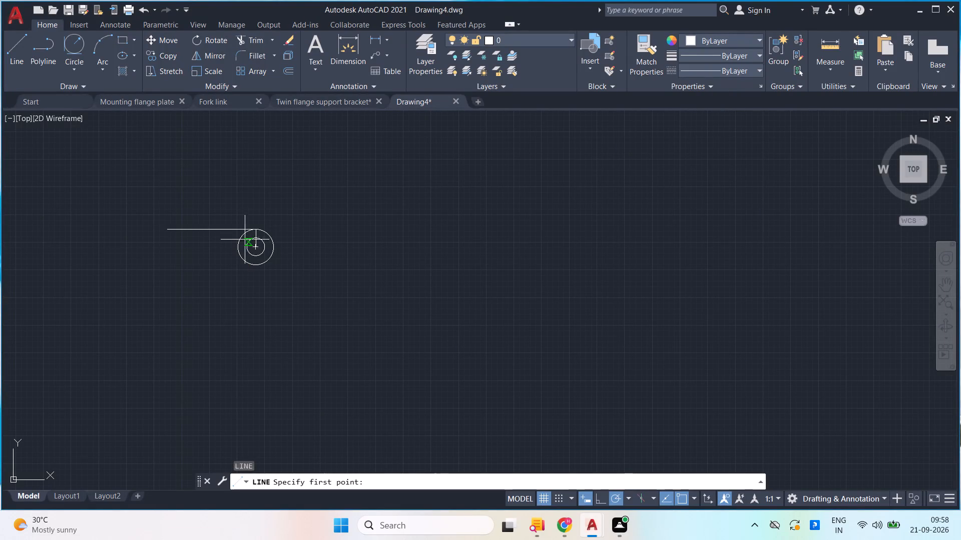
Draw a 60-unit horizontal line rightward from the right end of the 40-unit line.
{"action": "left_click", "coordinate": [257, 231]}
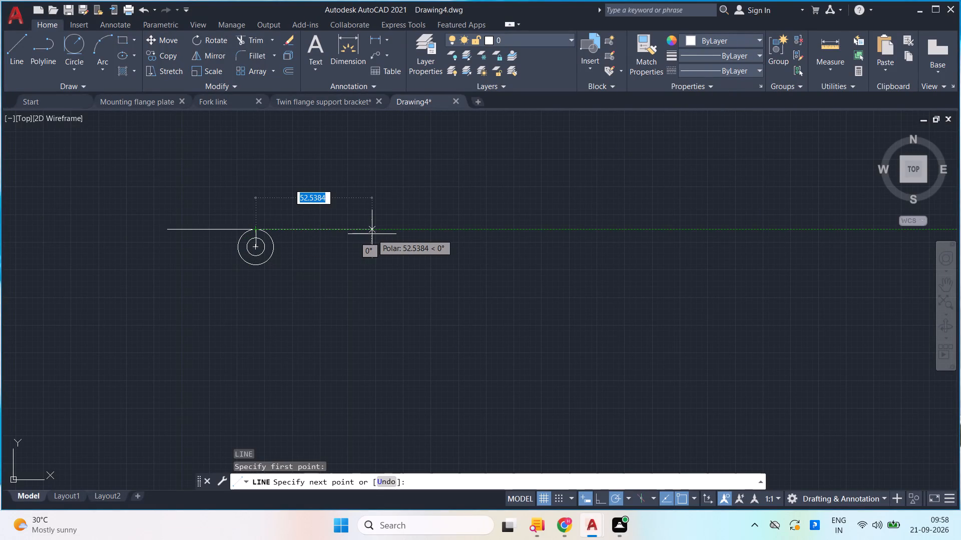
{"action": "type", "text": "60"}
{"action": "key", "text": "Return"}
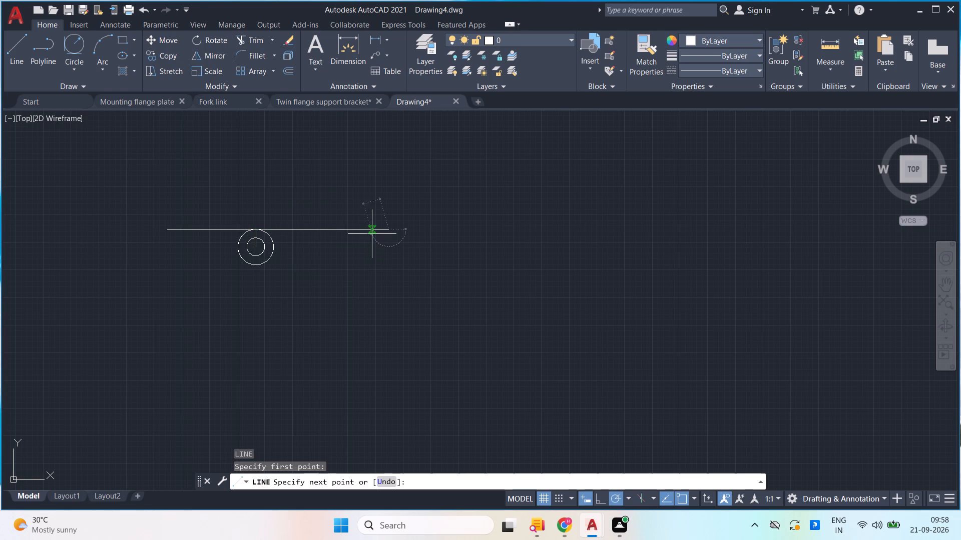
{"action": "key", "text": "space"}
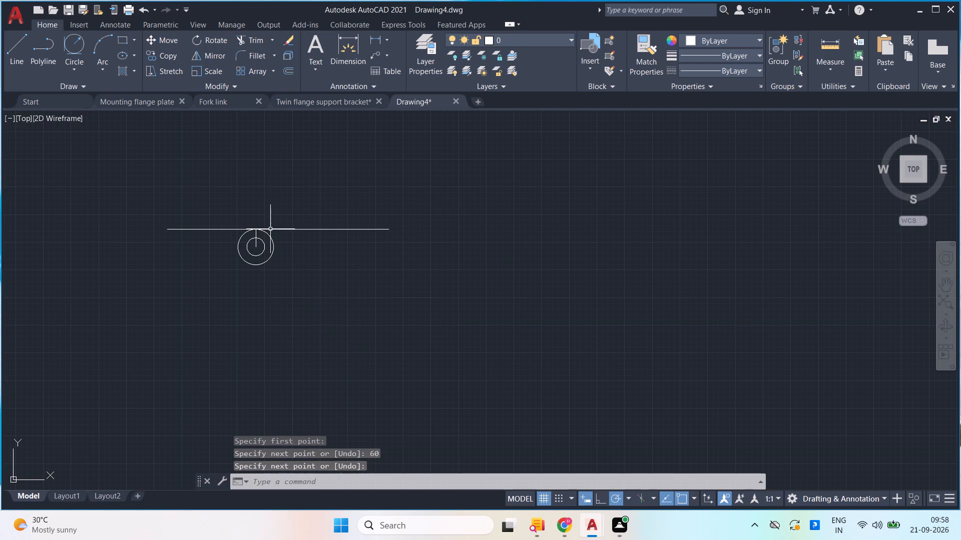
Delete the short vertical line between the horizontal edge and the centre of the circles.
{"action": "scroll", "coordinate": [265, 230], "scroll_direction": "up", "scroll_amount": 1}
{"action": "left_click", "coordinate": [303, 284]}
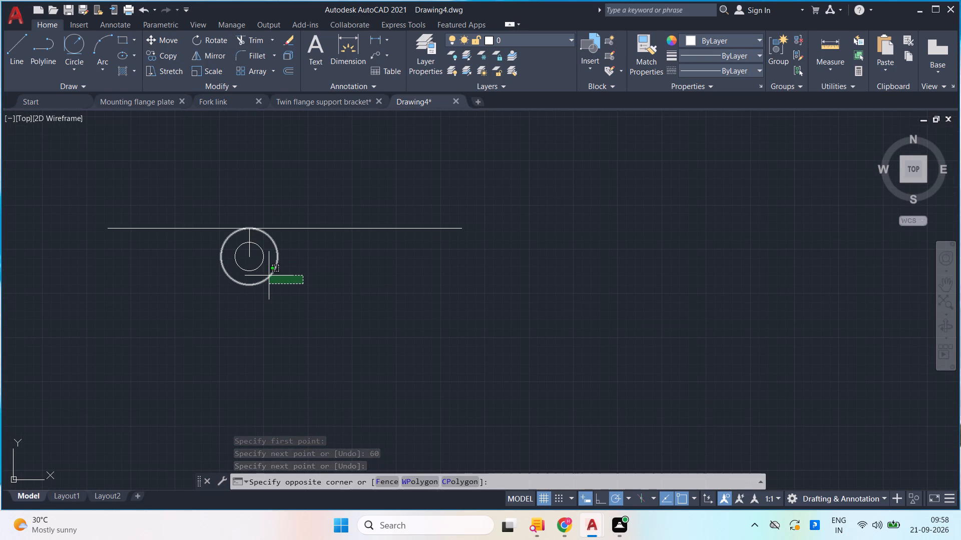
{"action": "key", "text": "Escape"}
{"action": "left_click", "coordinate": [248, 249]}
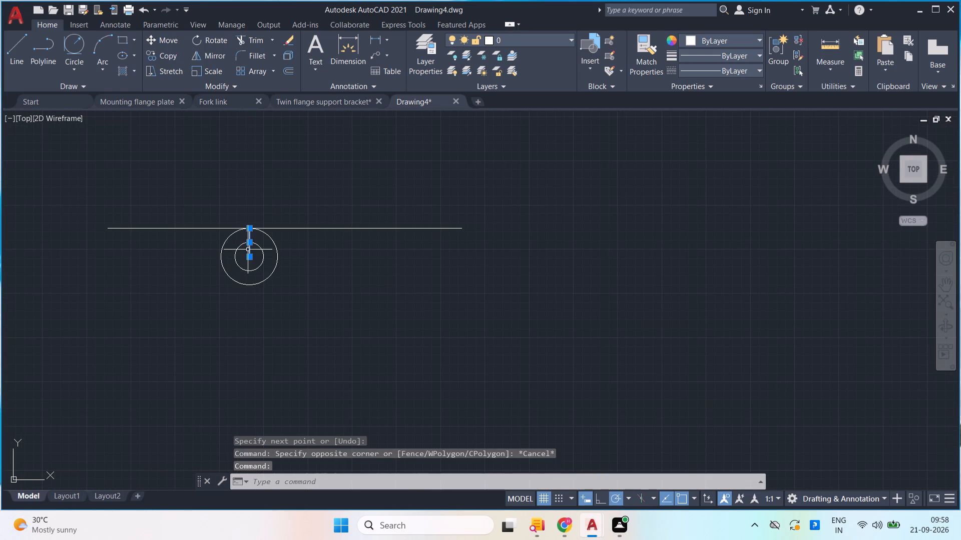
{"action": "key", "text": "Delete"}
Copy the two concentric circles from the outer circle's top point to the right end of the 60-unit line.
{"action": "left_click", "coordinate": [289, 290]}
{"action": "left_click", "coordinate": [198, 255]}
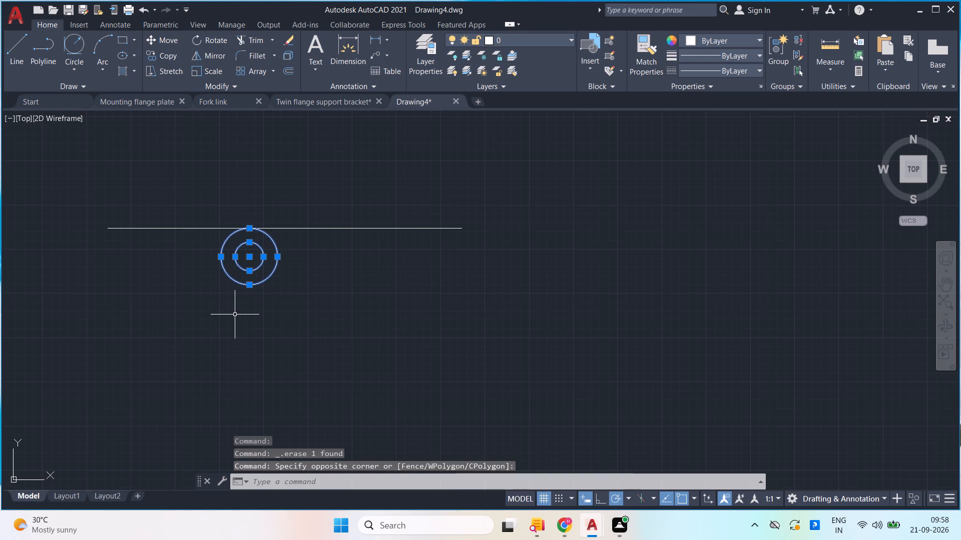
{"action": "type", "text": "co"}
{"action": "key", "text": "Return"}
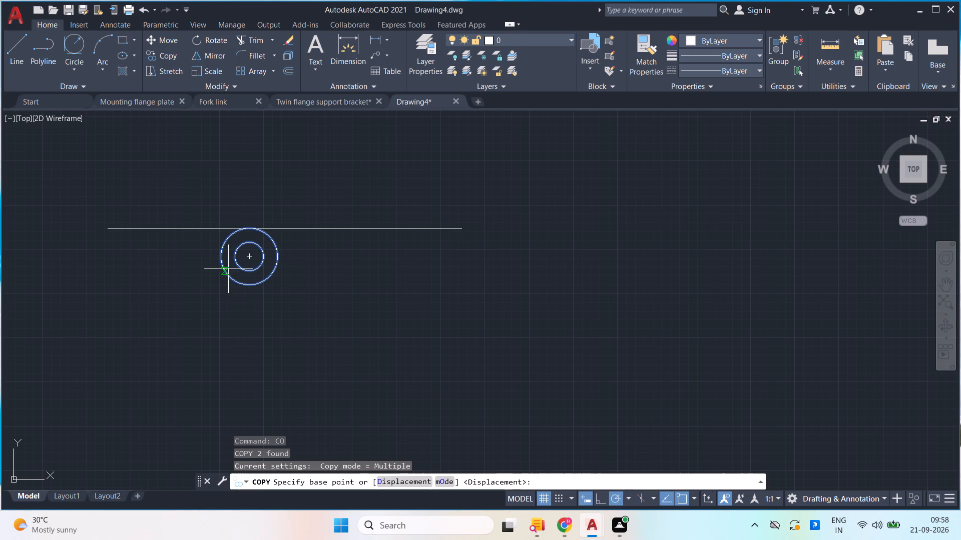
{"action": "left_click", "coordinate": [252, 224]}
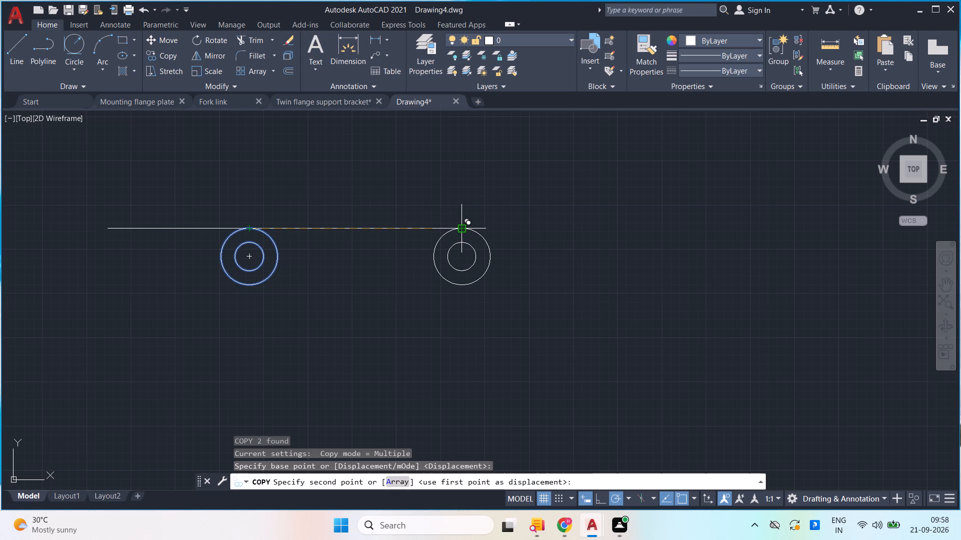
{"action": "left_click", "coordinate": [463, 232]}
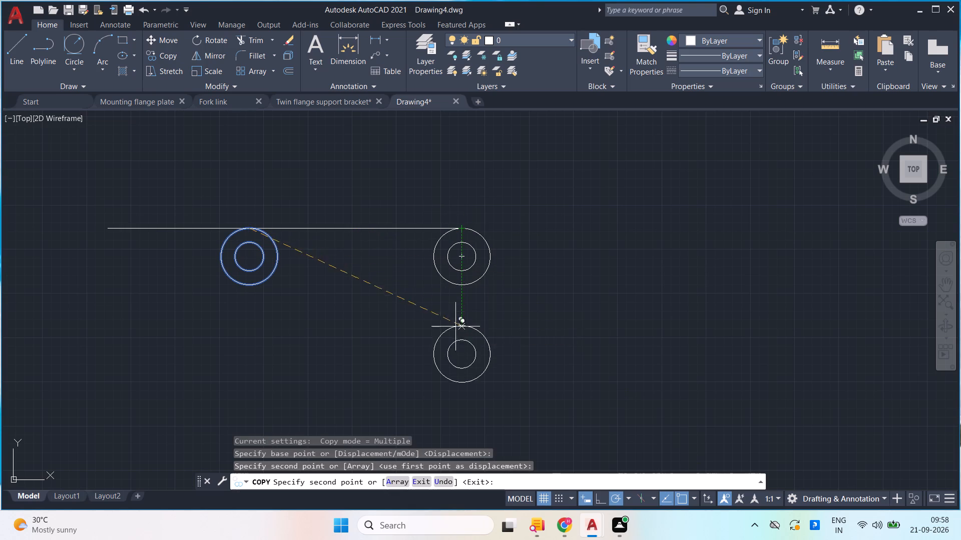
{"action": "key", "text": "Escape"}
Extend the top edge with a 100-unit horizontal line rightward from the top of the copied circles.
{"action": "scroll", "coordinate": [459, 179], "scroll_direction": "up", "scroll_amount": 2}
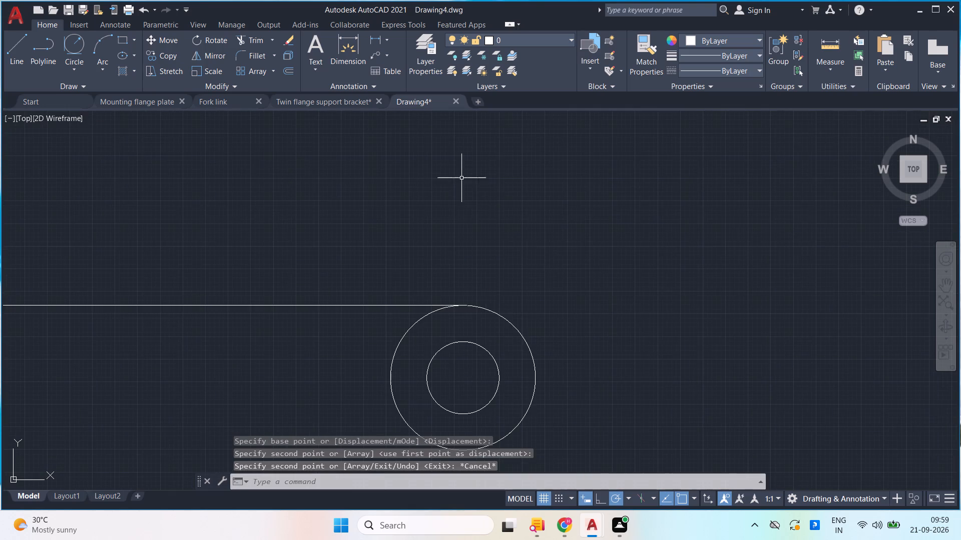
{"action": "scroll", "coordinate": [478, 222], "scroll_direction": "down", "scroll_amount": 5}
{"action": "scroll", "coordinate": [480, 236], "scroll_direction": "up", "scroll_amount": 3}
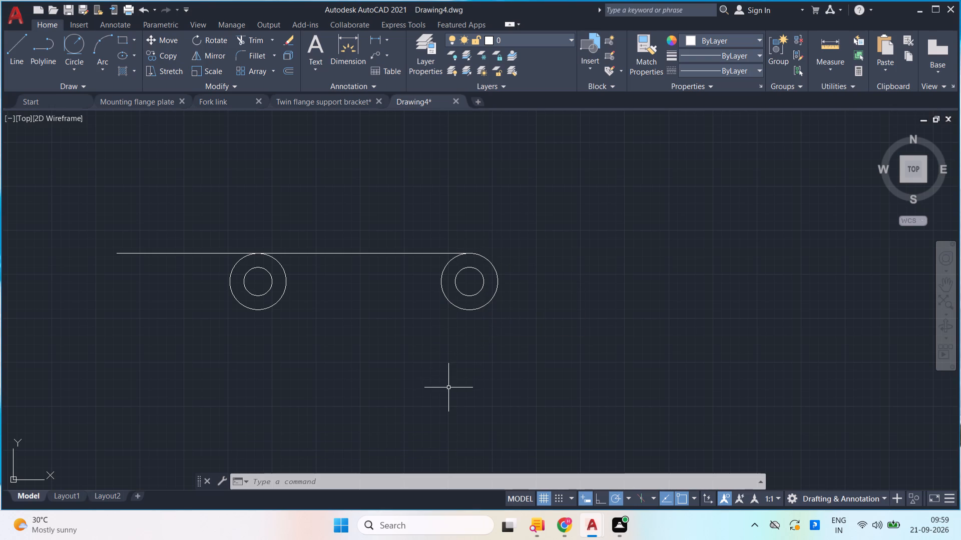
{"action": "key", "text": "l"}
{"action": "key", "text": "Return"}
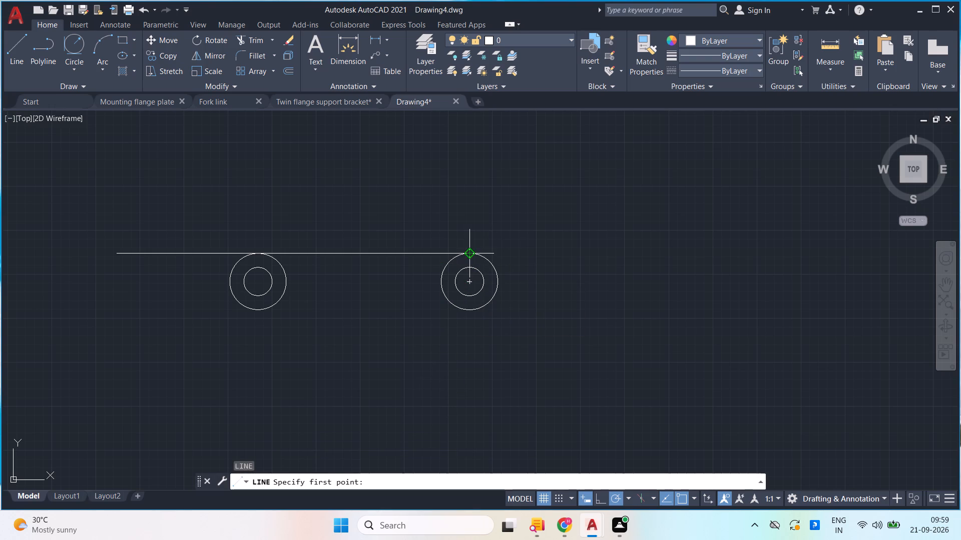
{"action": "left_click", "coordinate": [466, 257]}
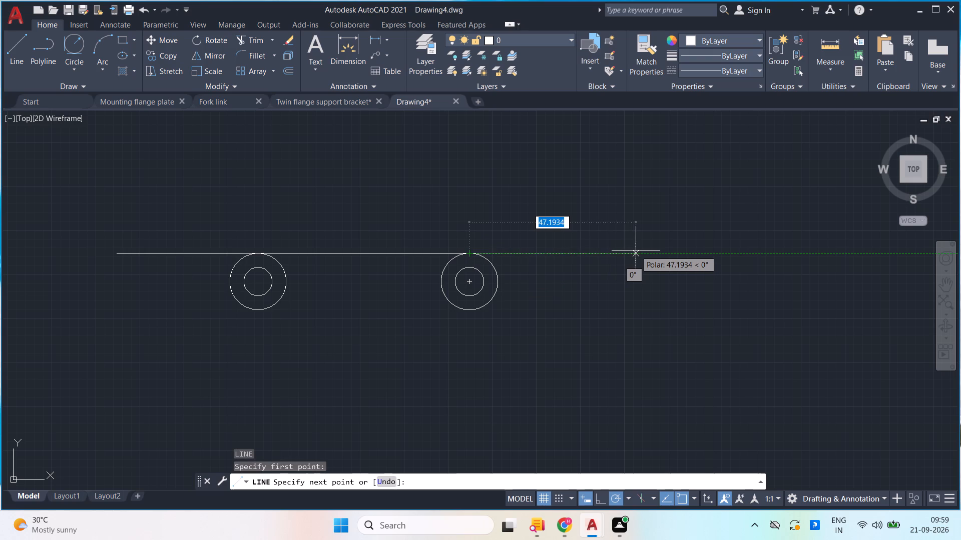
{"action": "type", "text": "100"}
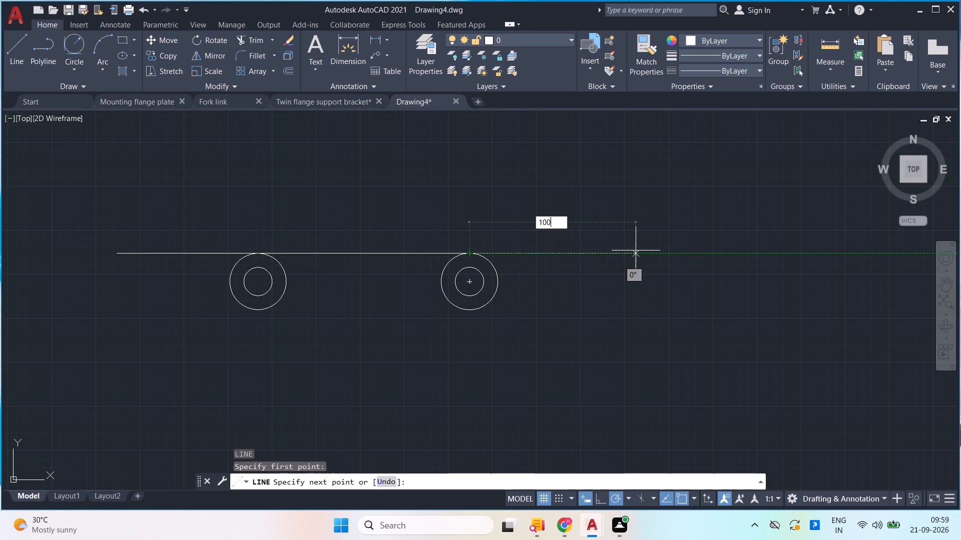
{"action": "key", "text": "Return"}
{"action": "key", "text": "space"}
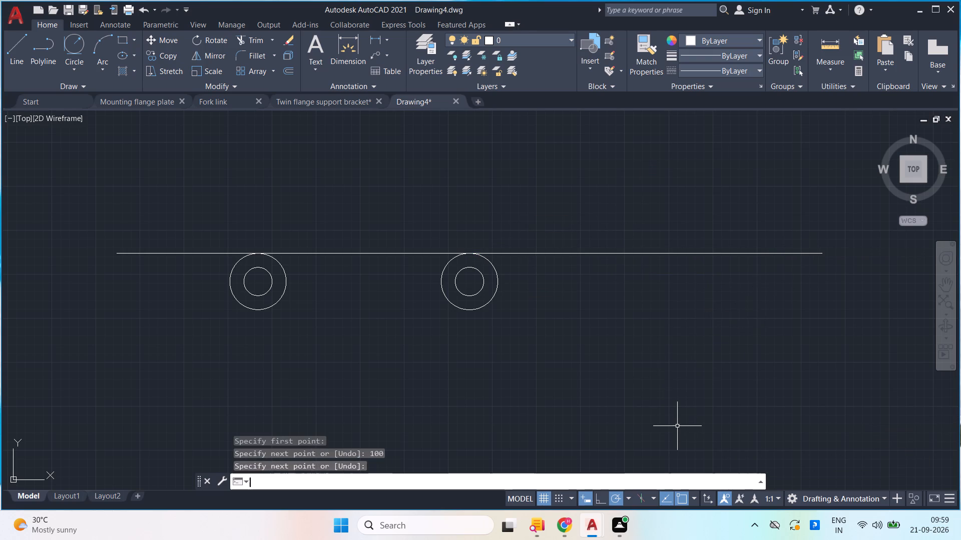
Draw a 152-unit vertical line down from the top edge's left end, continuing with a 200-unit horizontal line to the right.
{"action": "scroll", "coordinate": [677, 426], "scroll_direction": "down", "scroll_amount": 1}
{"action": "middle_click_drag", "start_coordinate": [680, 371], "coordinate": [593, 265]}
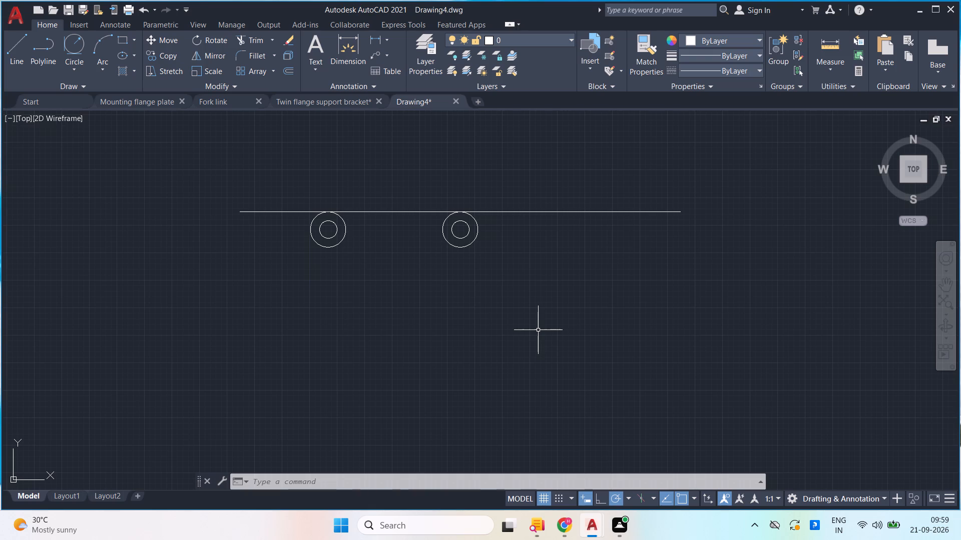
{"action": "key", "text": "l"}
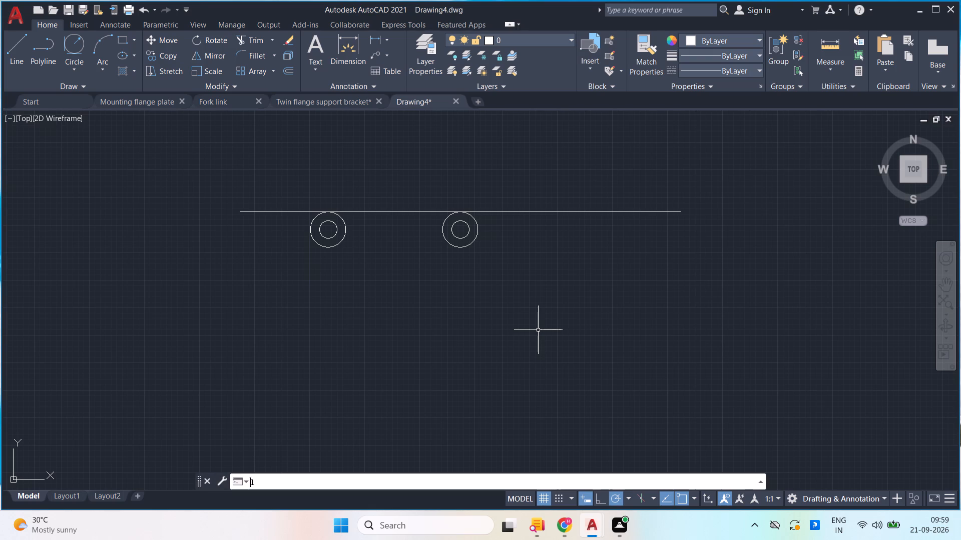
{"action": "key", "text": "Return"}
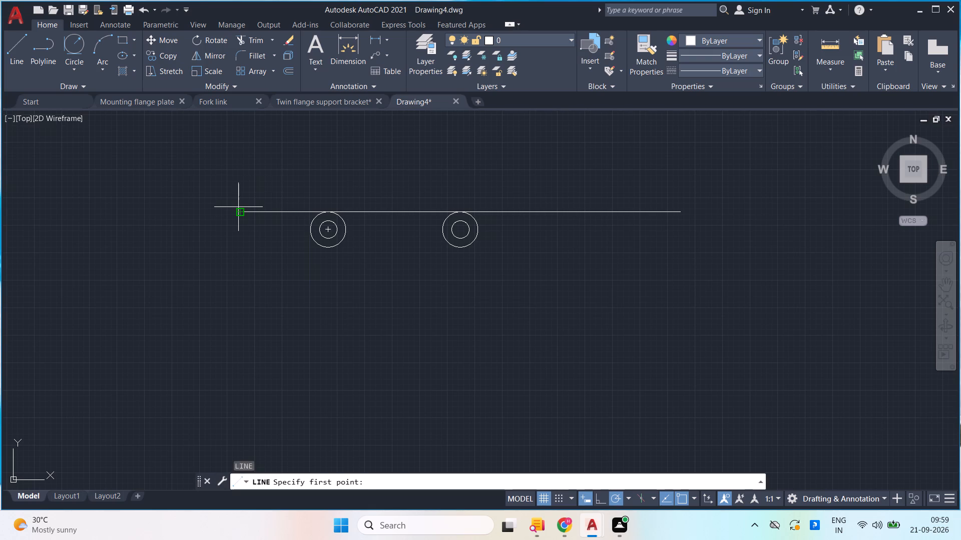
{"action": "left_click", "coordinate": [238, 207]}
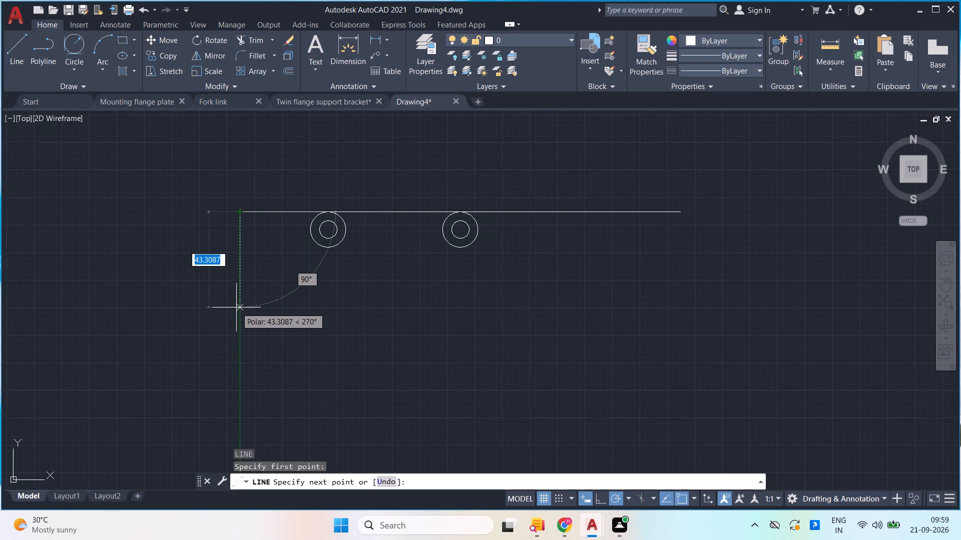
{"action": "type", "text": "152"}
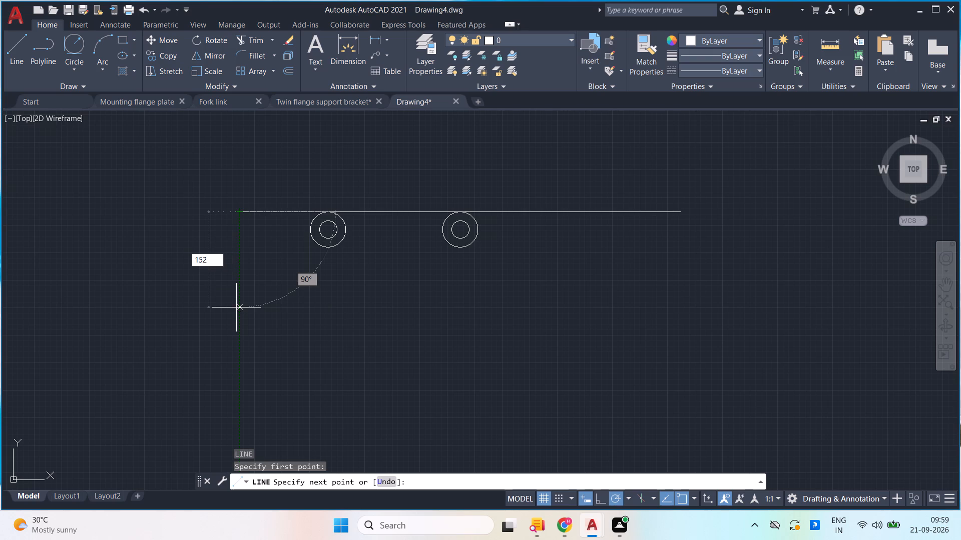
{"action": "key", "text": "Return"}
{"action": "middle_click_drag", "start_coordinate": [343, 354], "coordinate": [420, 267]}
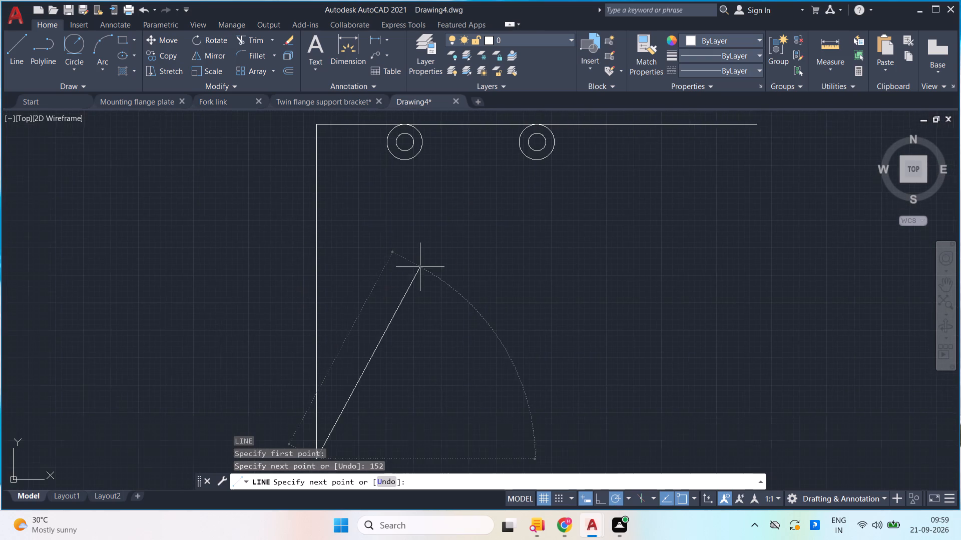
{"action": "scroll", "coordinate": [412, 310], "scroll_direction": "down", "scroll_amount": 1}
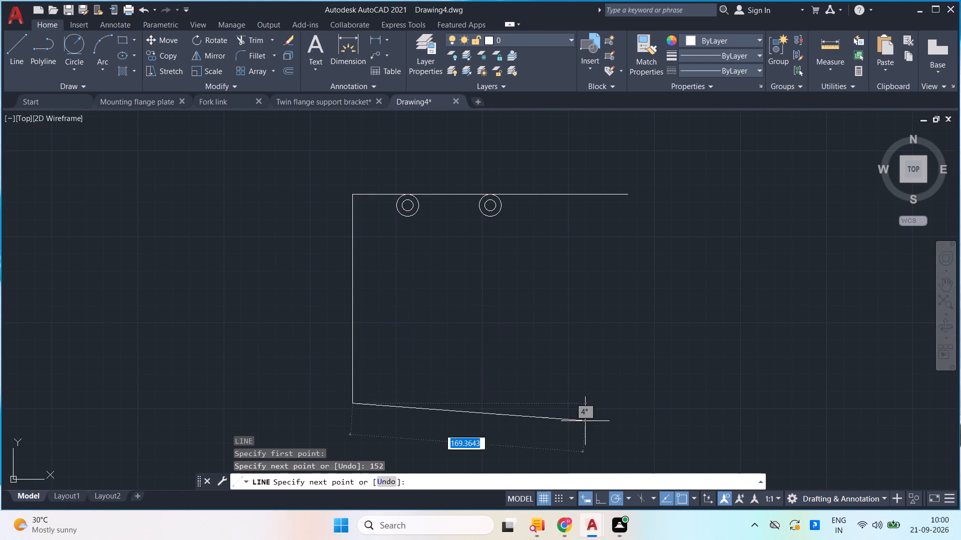
{"action": "type", "text": "200"}
{"action": "key", "text": "Return"}
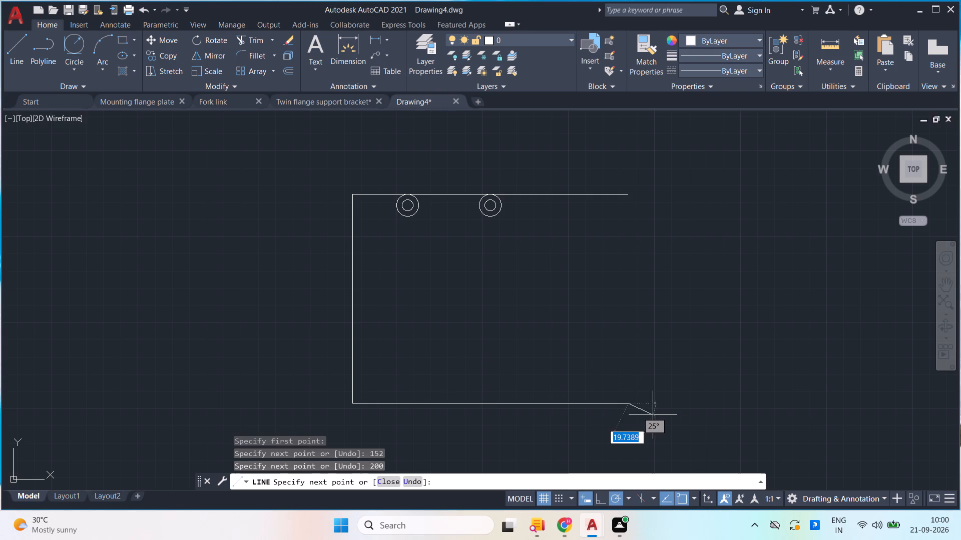
{"action": "key", "text": "space"}
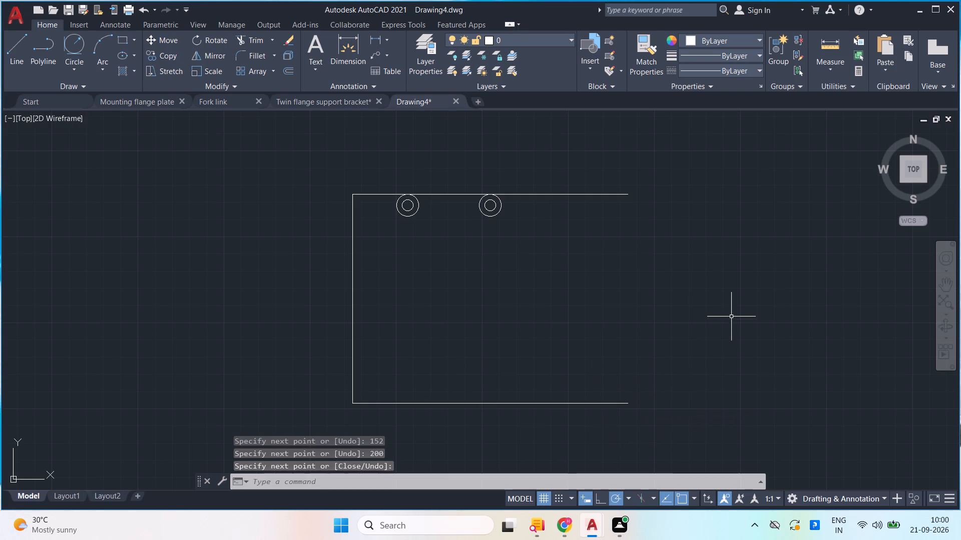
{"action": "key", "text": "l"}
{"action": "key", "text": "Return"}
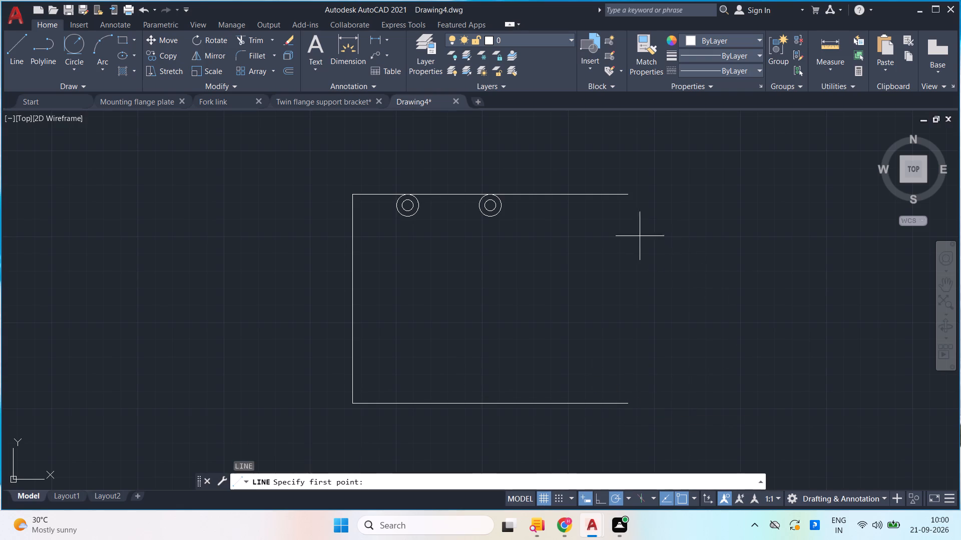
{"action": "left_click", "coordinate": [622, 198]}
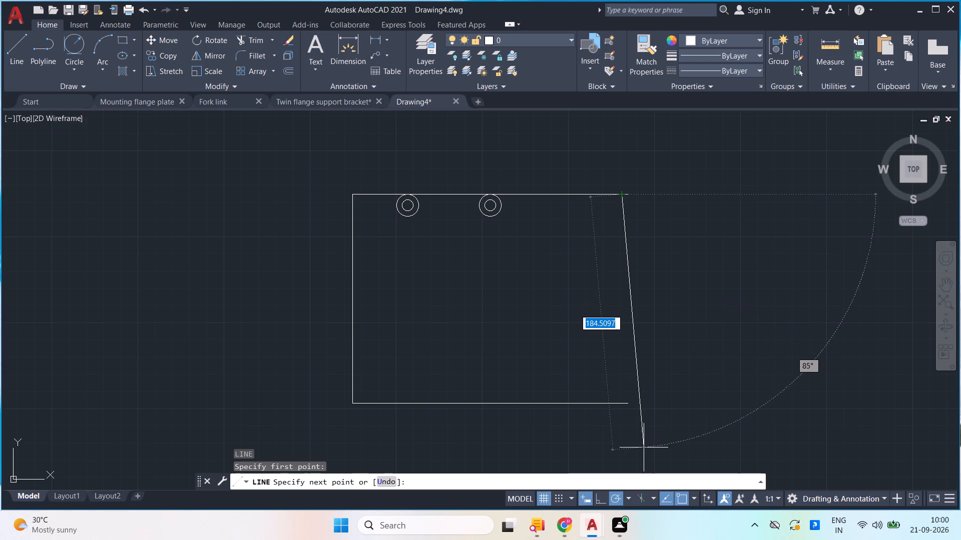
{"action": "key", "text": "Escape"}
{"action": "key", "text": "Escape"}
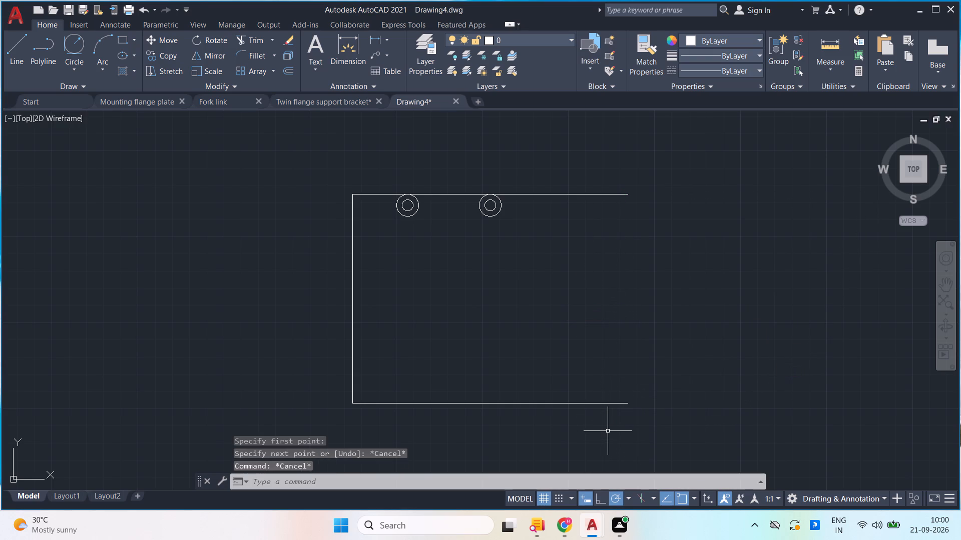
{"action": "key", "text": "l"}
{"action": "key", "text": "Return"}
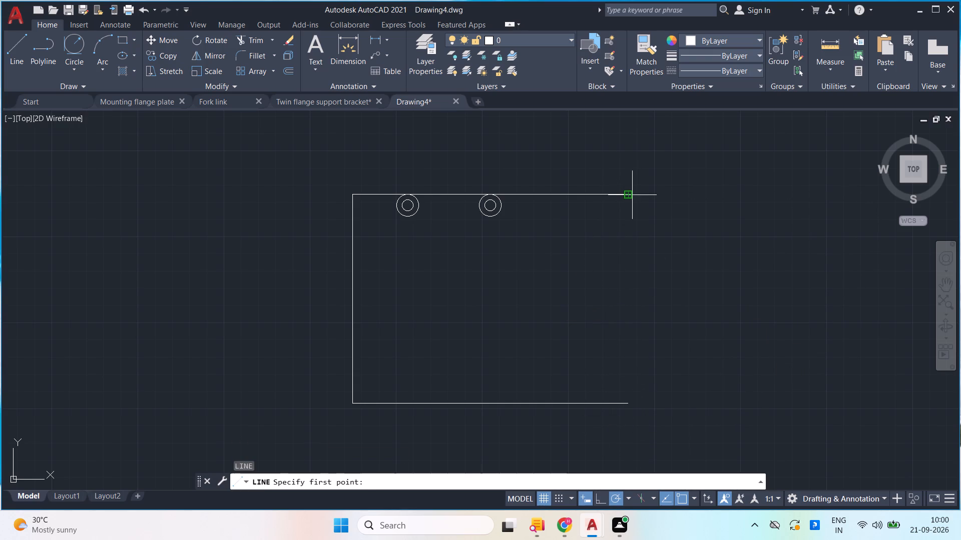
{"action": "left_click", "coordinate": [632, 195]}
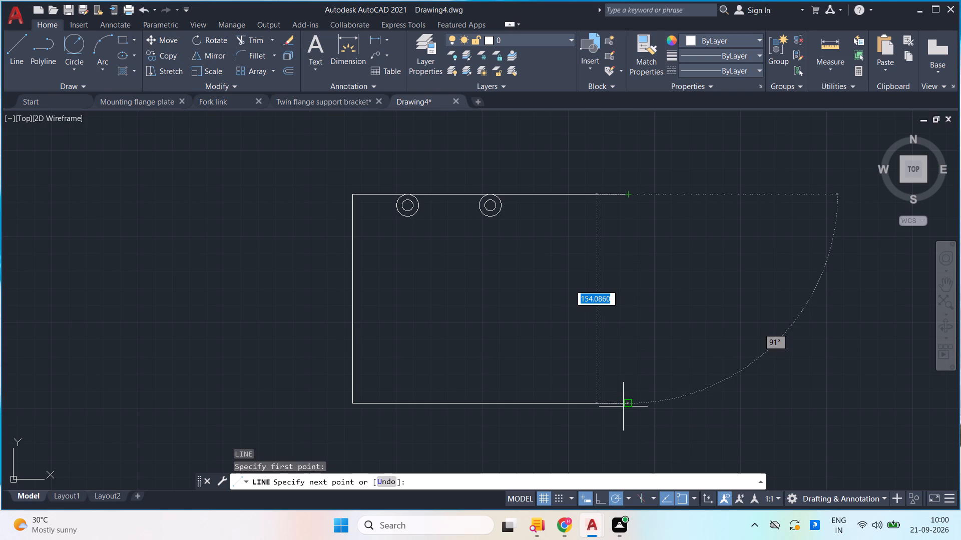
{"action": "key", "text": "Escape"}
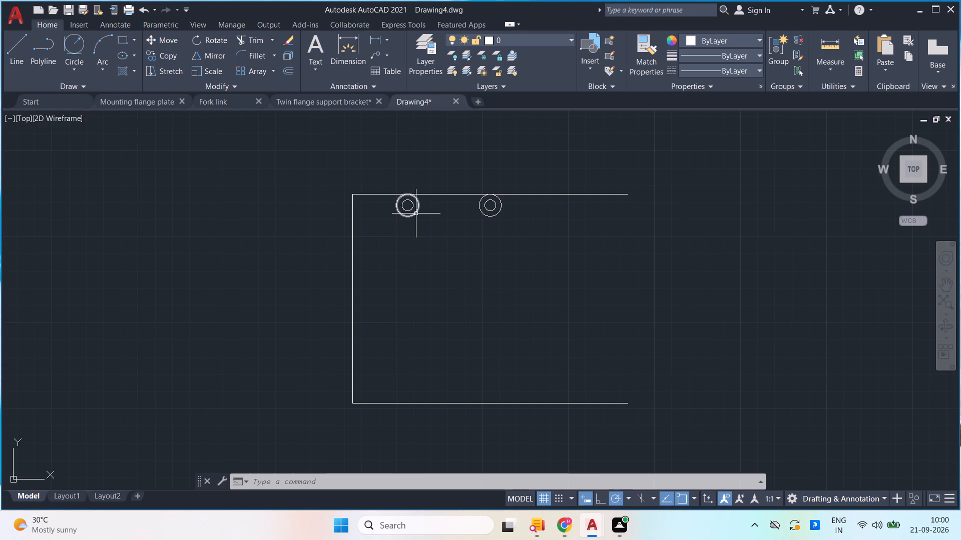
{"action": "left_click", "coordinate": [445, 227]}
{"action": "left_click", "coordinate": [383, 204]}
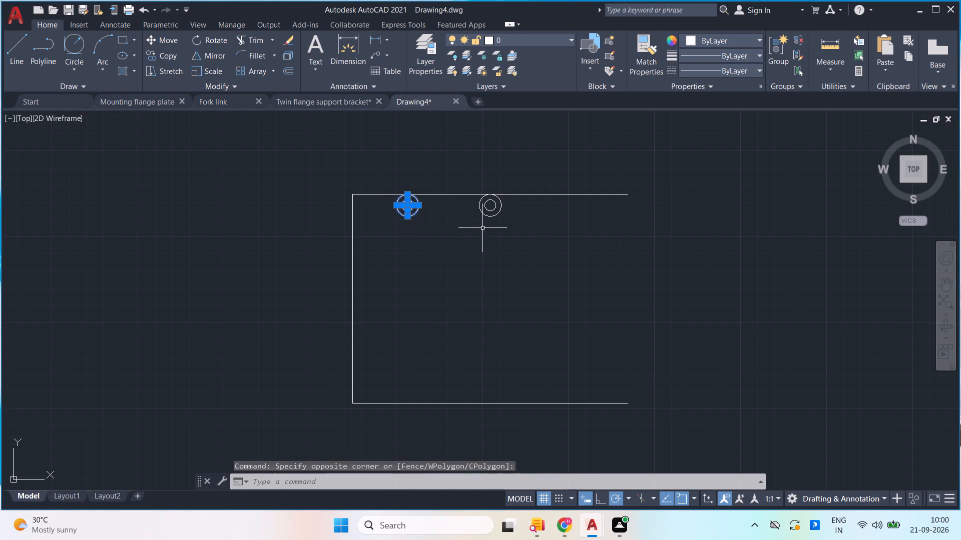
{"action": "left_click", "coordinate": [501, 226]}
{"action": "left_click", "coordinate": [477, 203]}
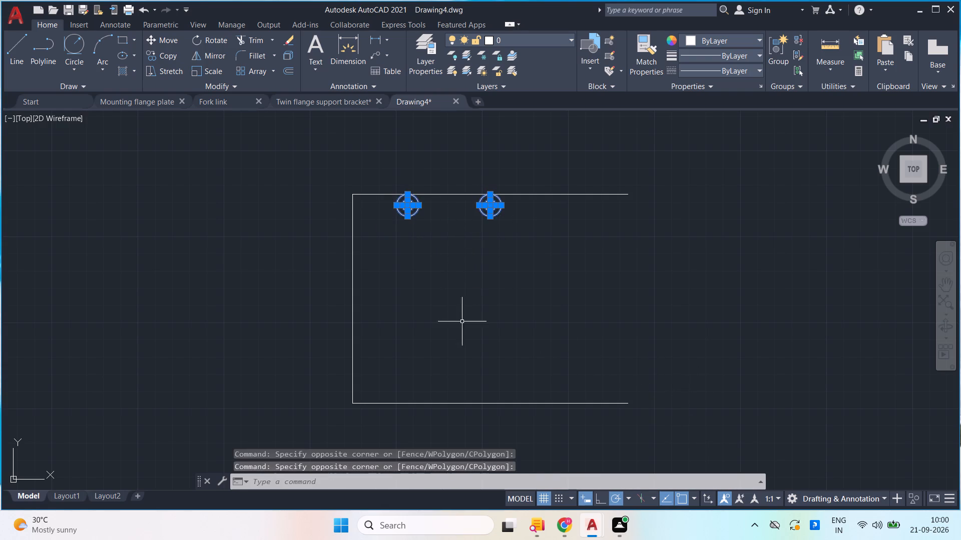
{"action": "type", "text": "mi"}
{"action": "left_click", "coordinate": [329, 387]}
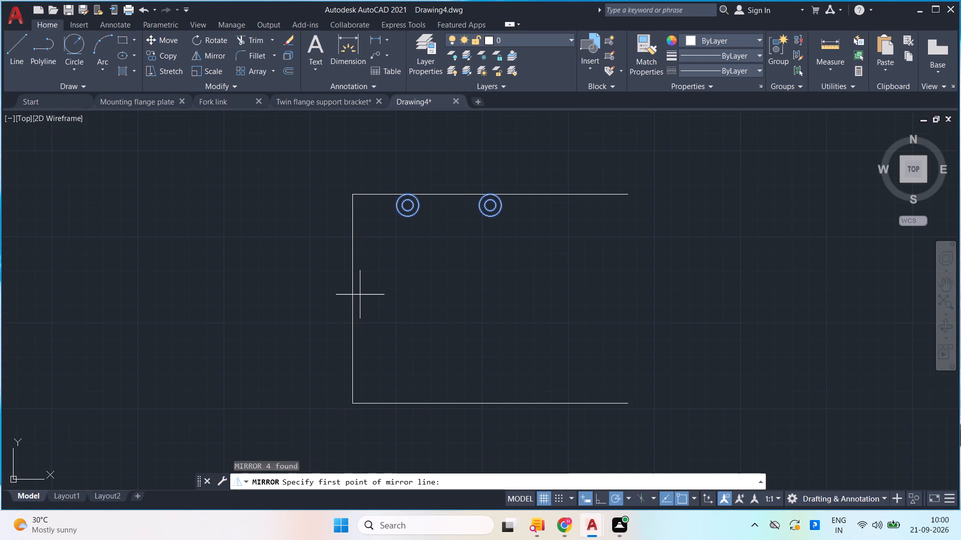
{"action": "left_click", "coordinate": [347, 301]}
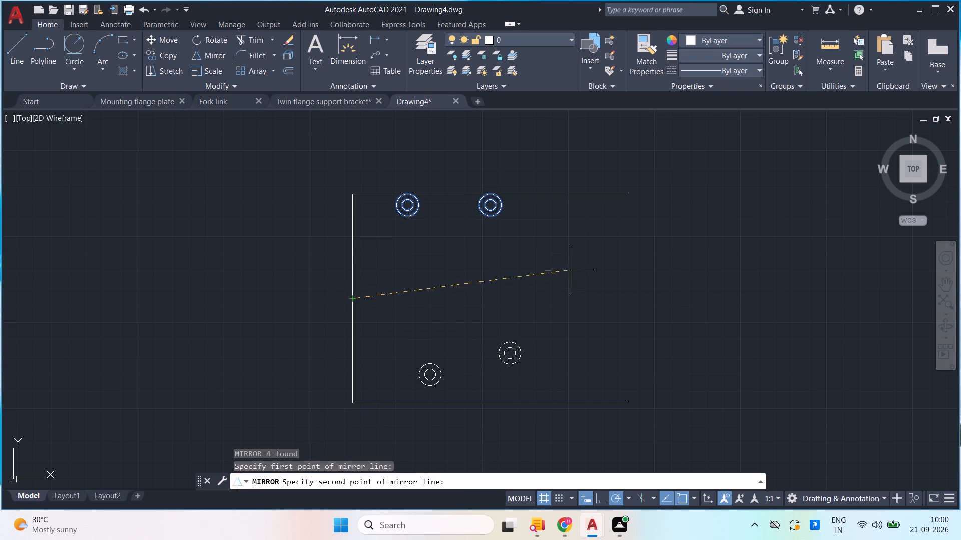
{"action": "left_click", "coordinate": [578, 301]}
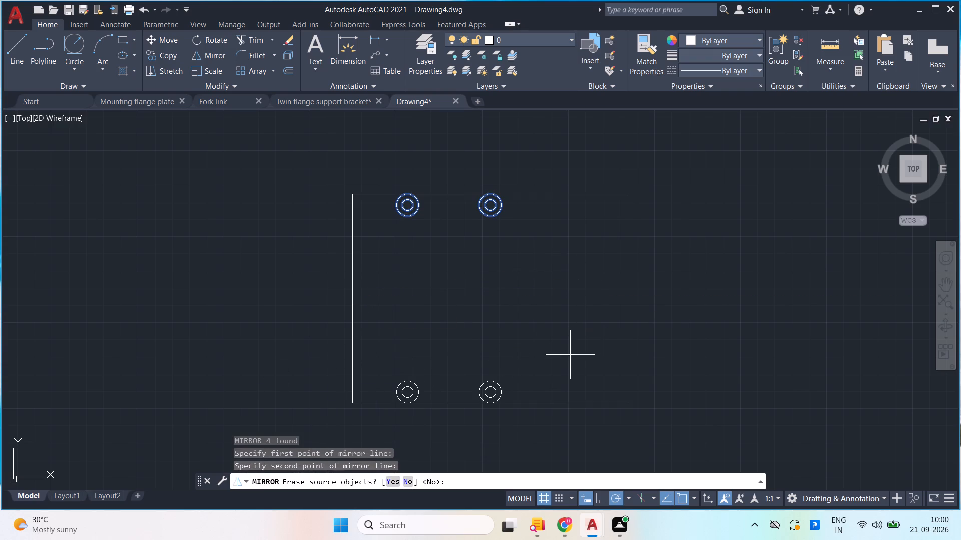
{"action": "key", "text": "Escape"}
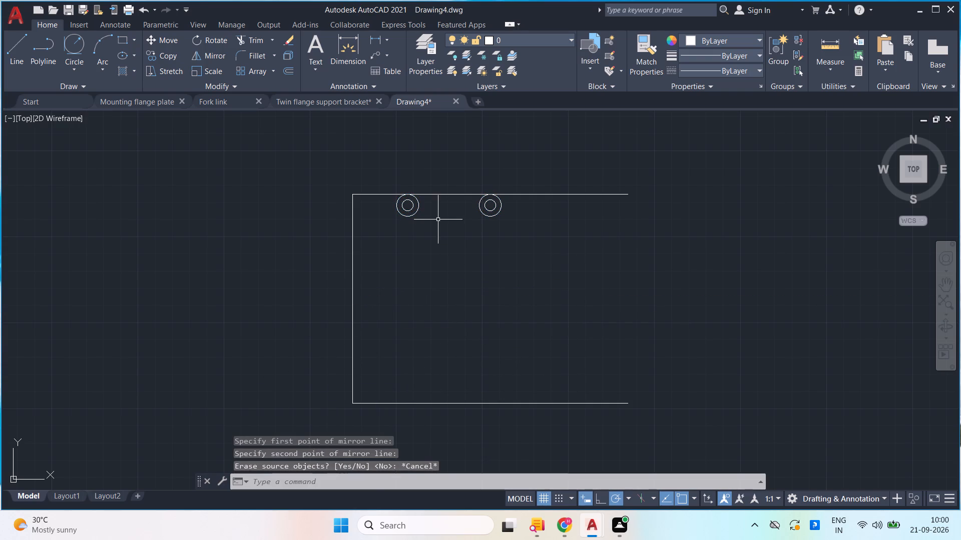
Mirror both pairs of concentric circles about a horizontal line through the left vertical edge's midpoint, keeping the source objects.
{"action": "left_click", "coordinate": [438, 219]}
{"action": "left_click", "coordinate": [385, 204]}
{"action": "left_click_drag", "start_coordinate": [531, 220], "coordinate": [525, 220]}
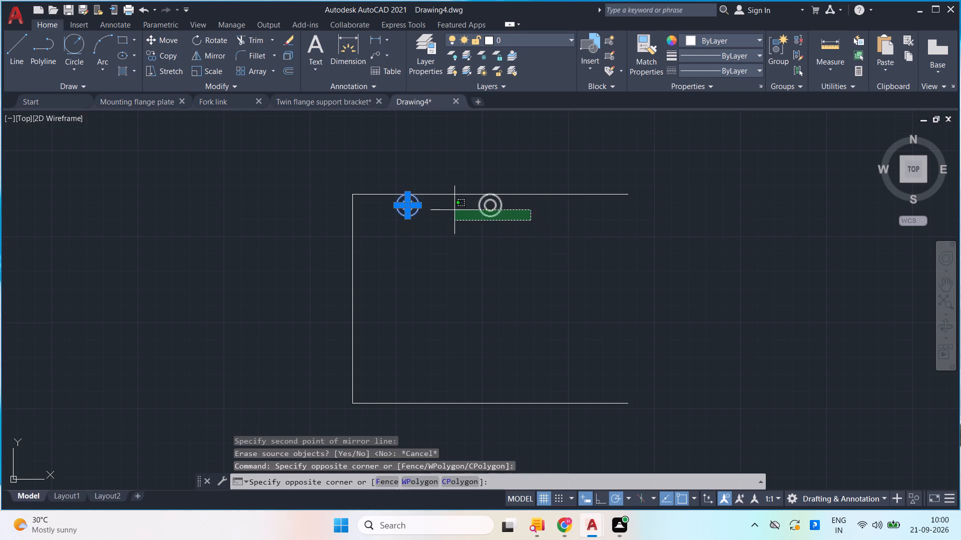
{"action": "left_click", "coordinate": [451, 207]}
{"action": "key", "text": "m"}
{"action": "key", "text": "i"}
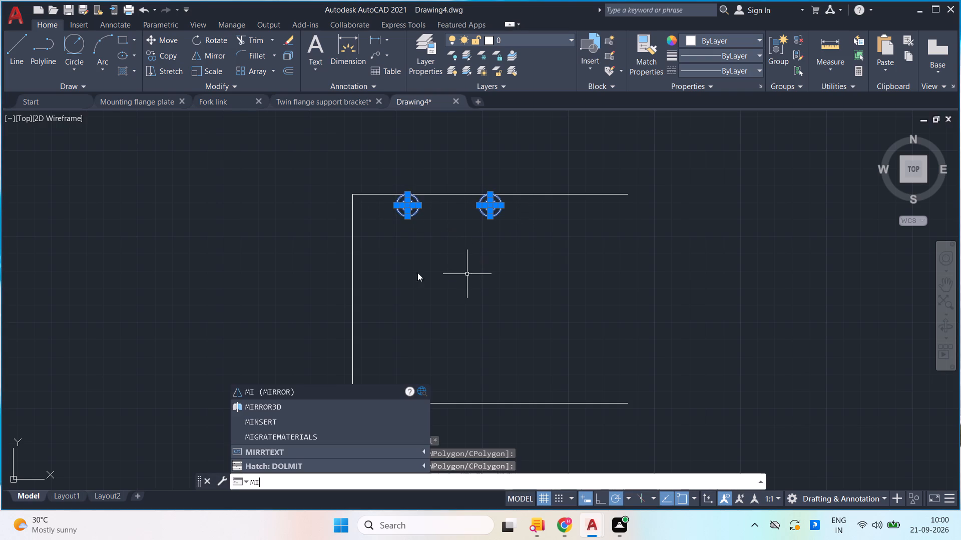
{"action": "left_click", "coordinate": [330, 394]}
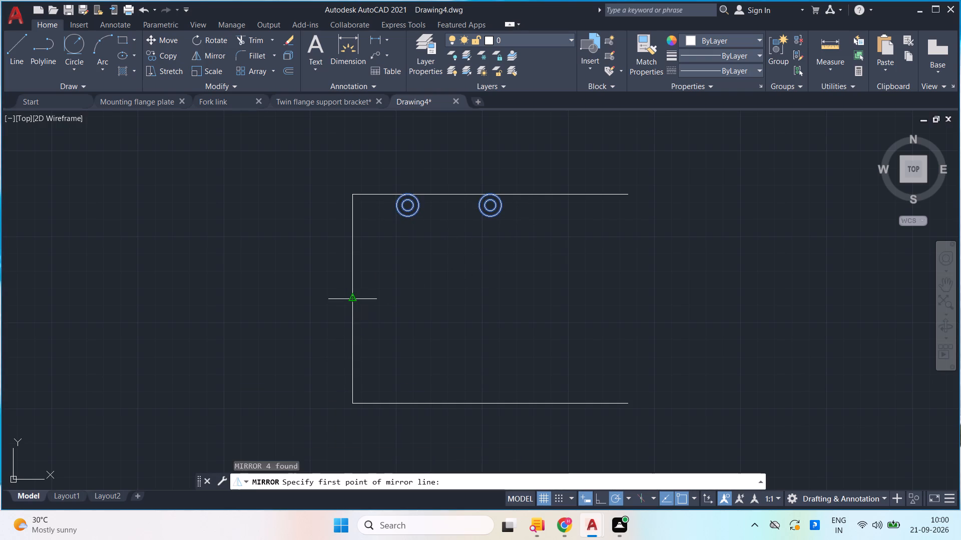
{"action": "left_click", "coordinate": [353, 298]}
{"action": "left_click", "coordinate": [495, 300]}
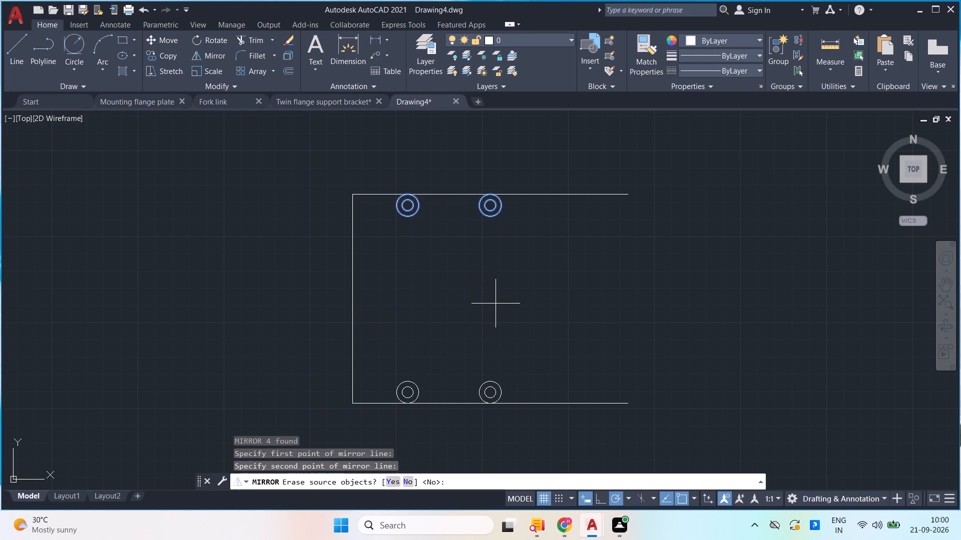
{"action": "key", "text": "Return"}
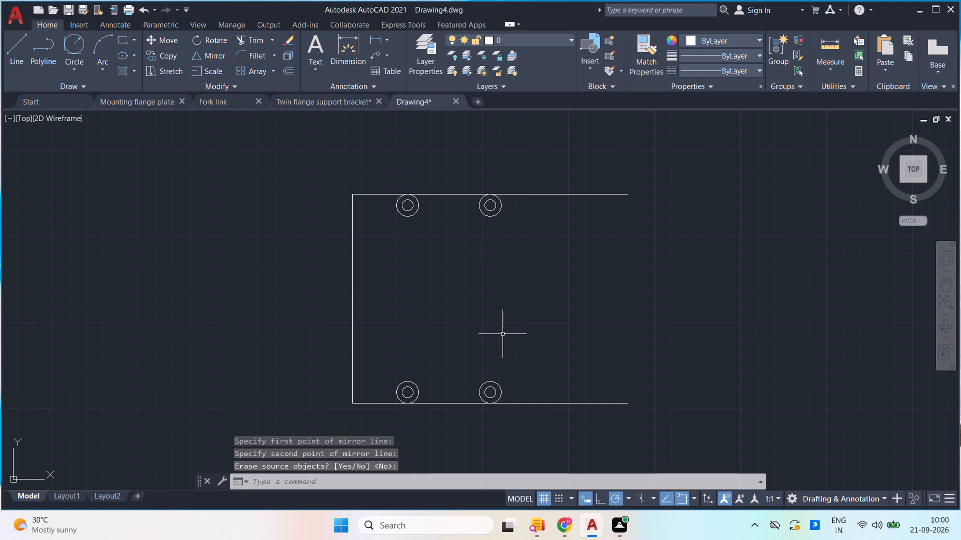
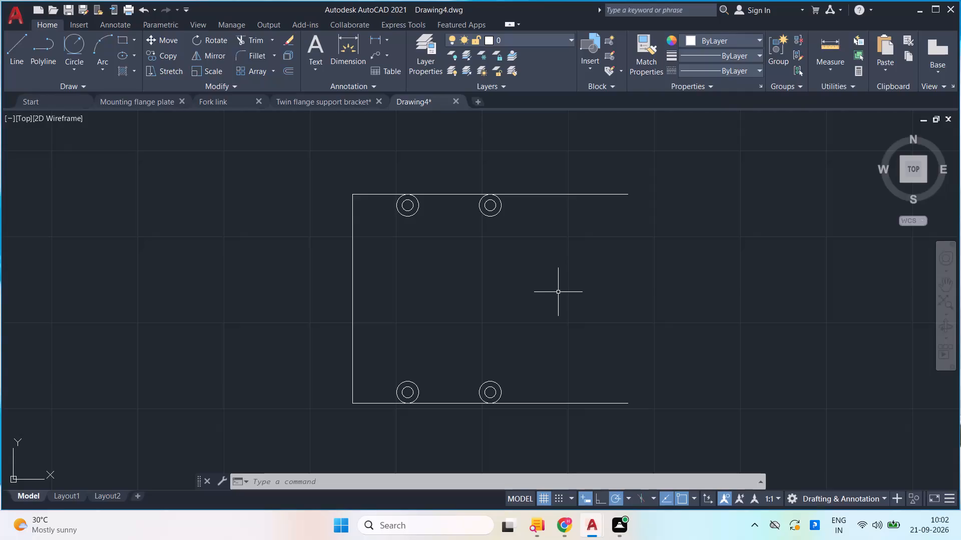
Fillet the upper-left and lower-left corners of the plate outline with a 12-unit radius.
{"action": "key", "text": "f"}
{"action": "key", "text": "Return"}
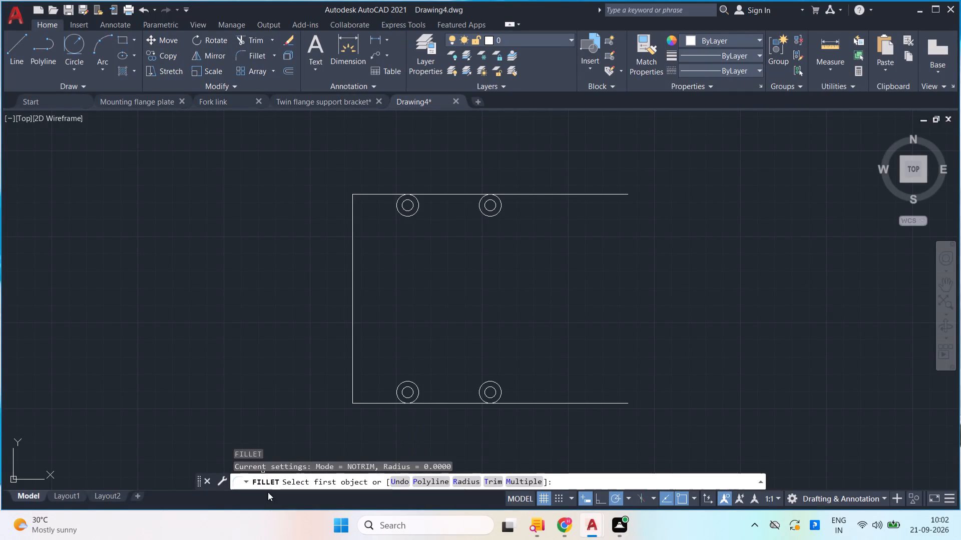
{"action": "left_click", "coordinate": [458, 486]}
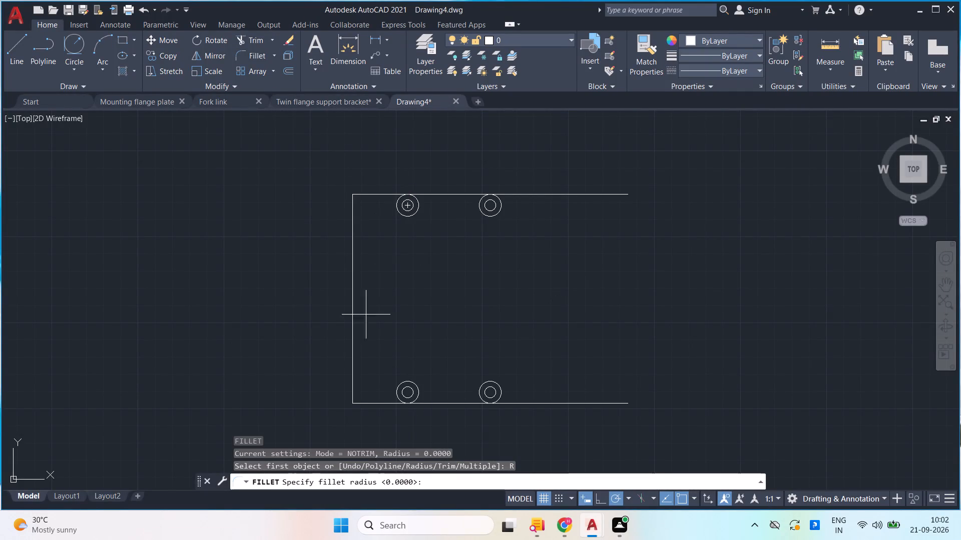
{"action": "type", "text": "12"}
{"action": "key", "text": "Return"}
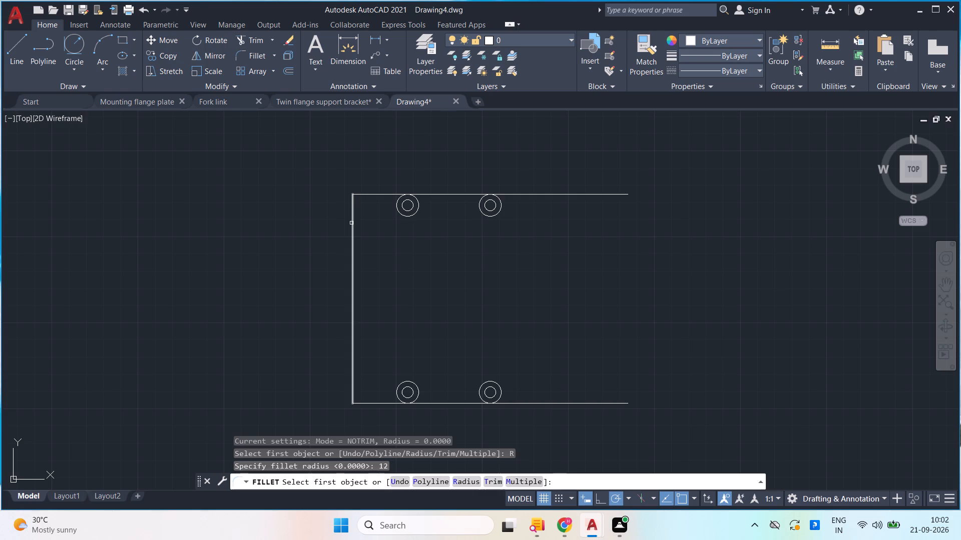
{"action": "left_click", "coordinate": [351, 223]}
{"action": "left_click", "coordinate": [369, 196]}
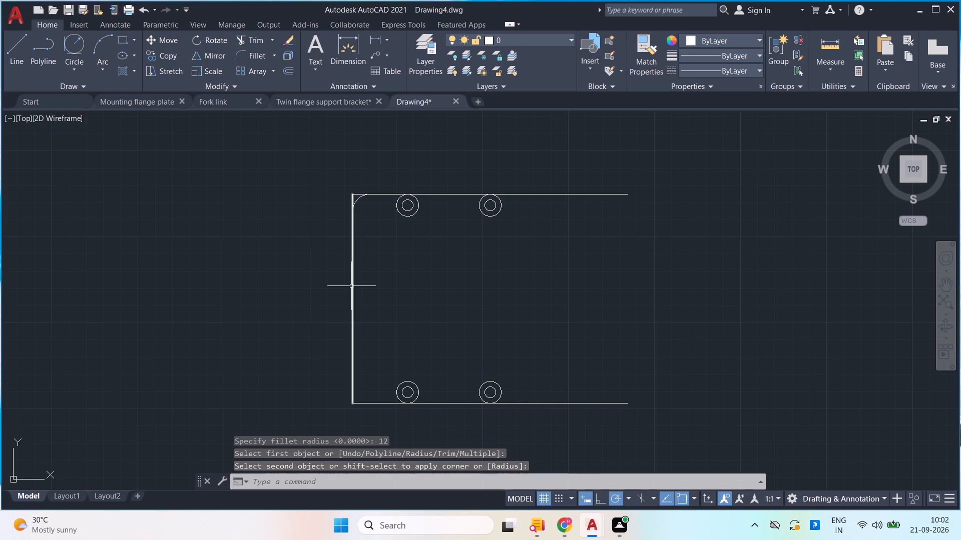
{"action": "key", "text": "space"}
{"action": "left_click", "coordinate": [354, 395]}
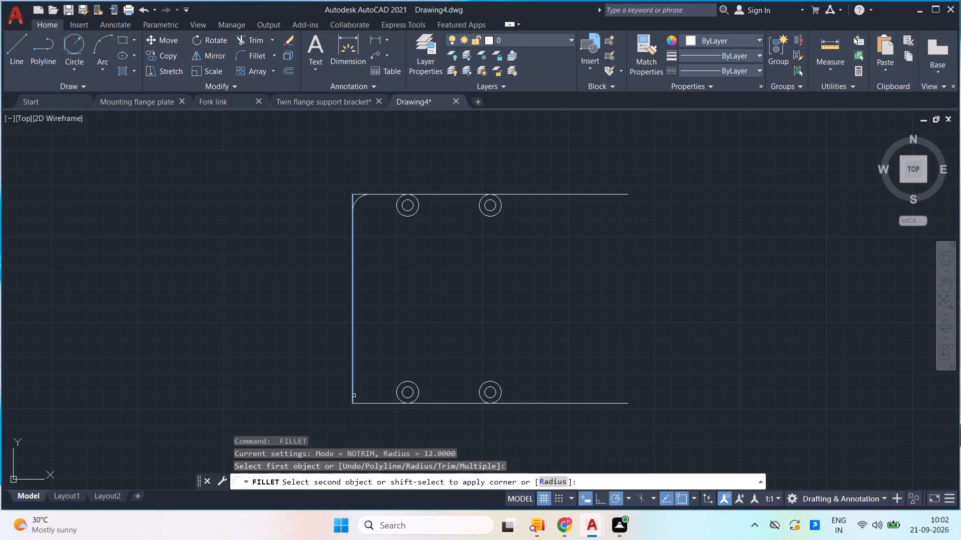
{"action": "left_click", "coordinate": [366, 403]}
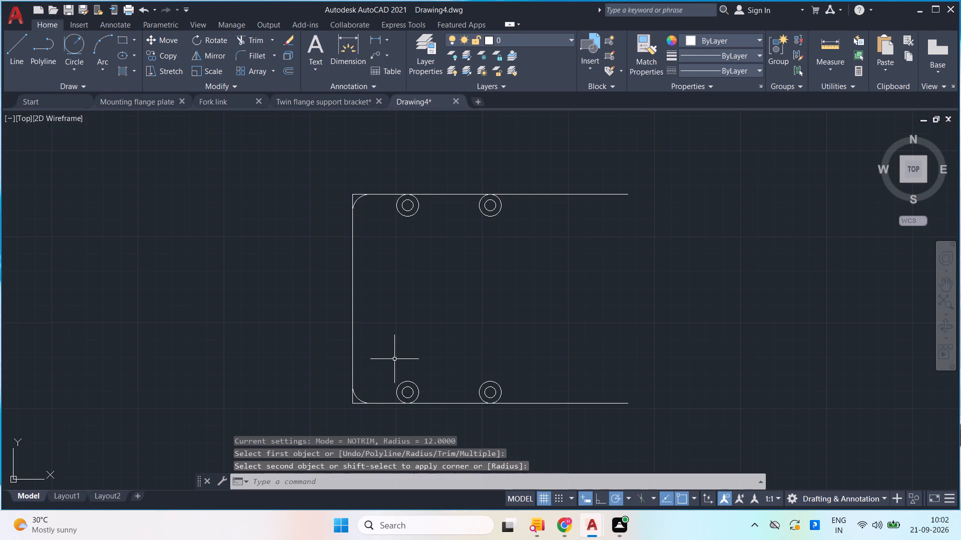
Trim the leftover square corner segments outside the fillet arcs at the outline's lower-left and upper-left corners.
{"action": "type", "text": "tr"}
{"action": "key", "text": "Return"}
{"action": "left_click_drag", "start_coordinate": [359, 415], "coordinate": [357, 406]}
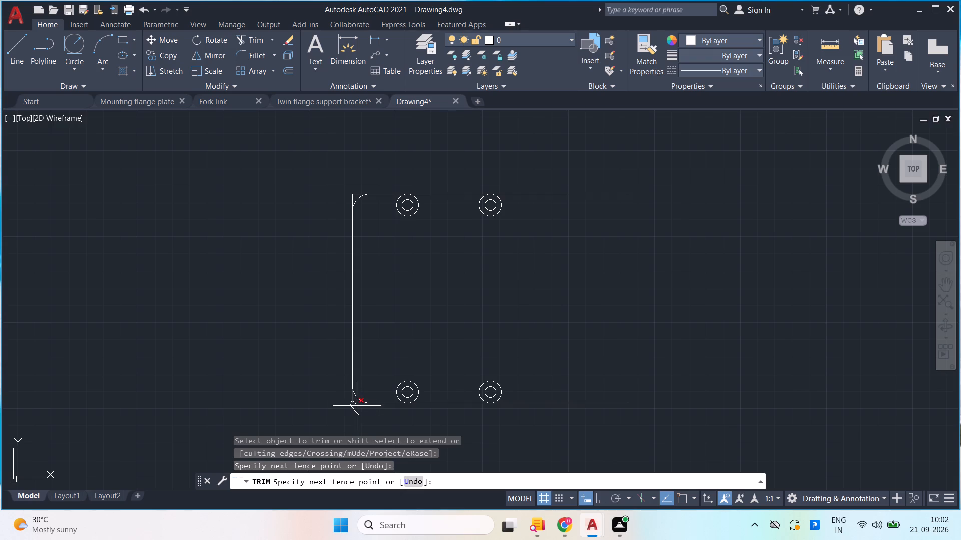
{"action": "left_click_drag", "start_coordinate": [357, 406], "coordinate": [355, 402]}
{"action": "left_click_drag", "start_coordinate": [363, 185], "coordinate": [350, 197]}
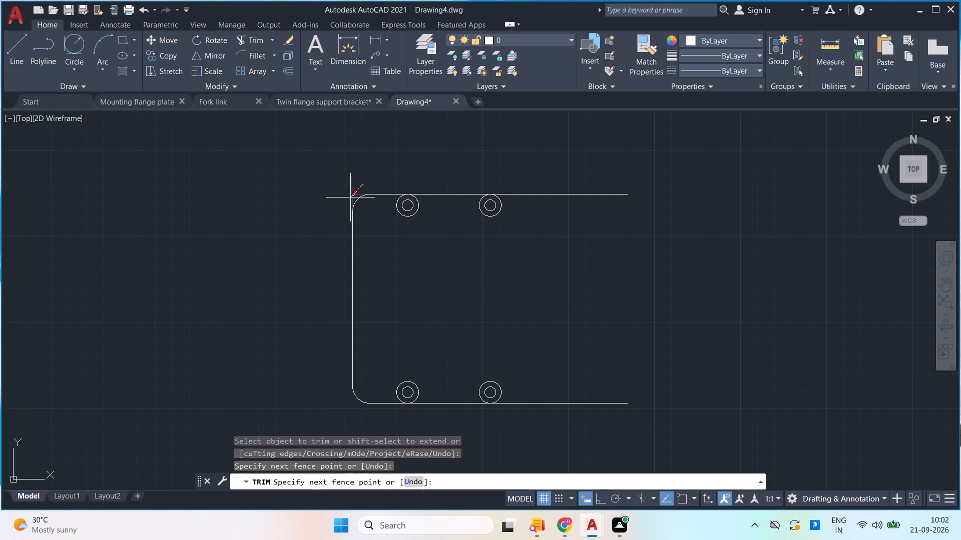
{"action": "left_click_drag", "start_coordinate": [350, 197], "coordinate": [346, 205]}
{"action": "key", "text": "Escape"}
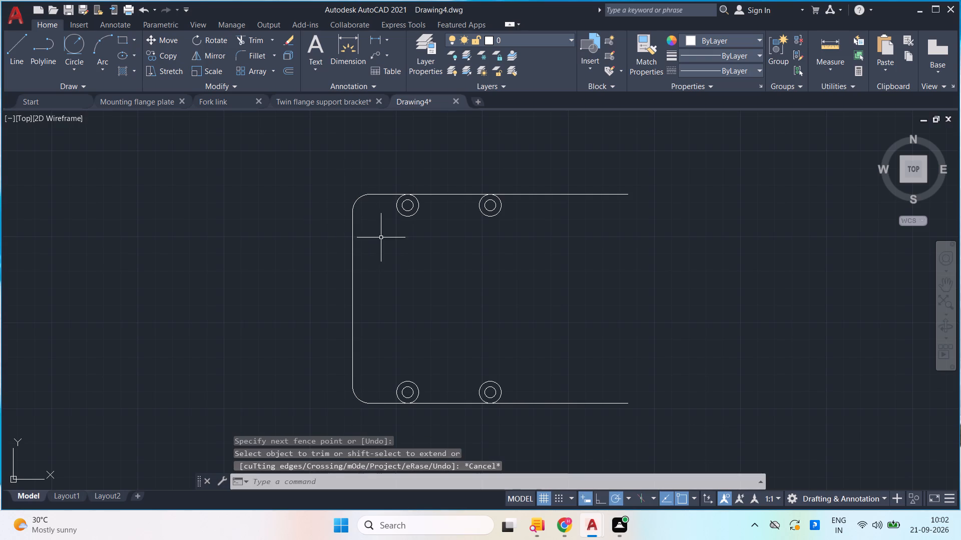
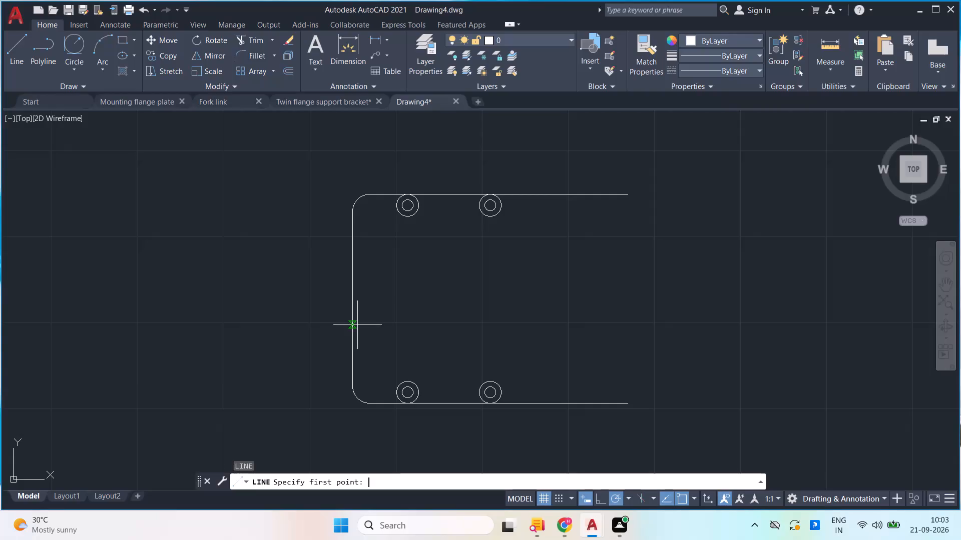
Draw a horizontal line along the bottom of the two upper outer circles, extending past the circles on both sides.
{"action": "left_click", "coordinate": [407, 221]}
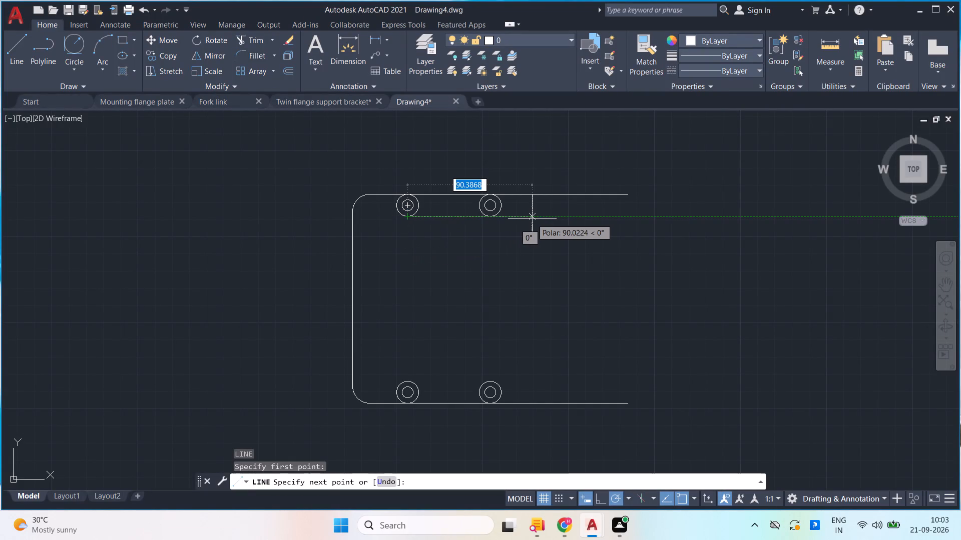
{"action": "left_click", "coordinate": [537, 218]}
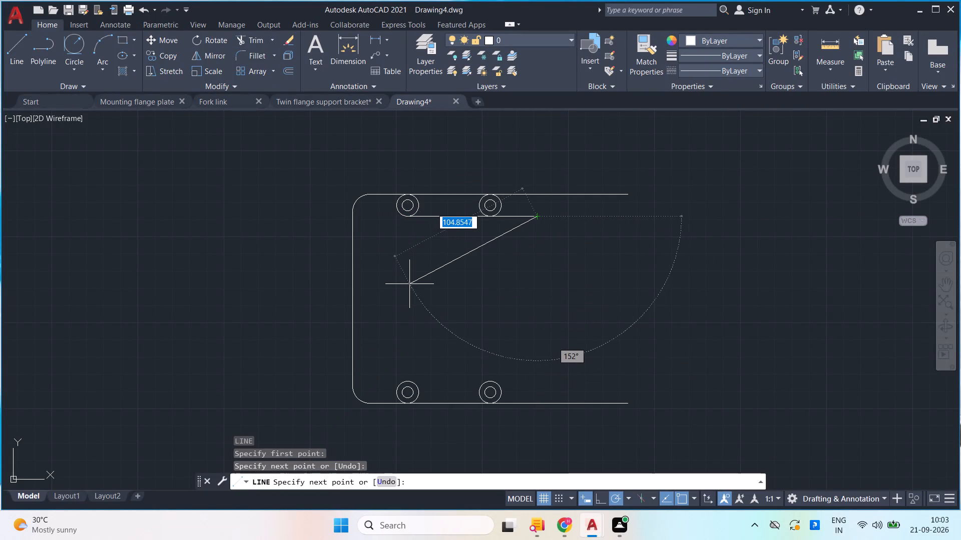
{"action": "key", "text": "space"}
{"action": "key", "text": "space"}
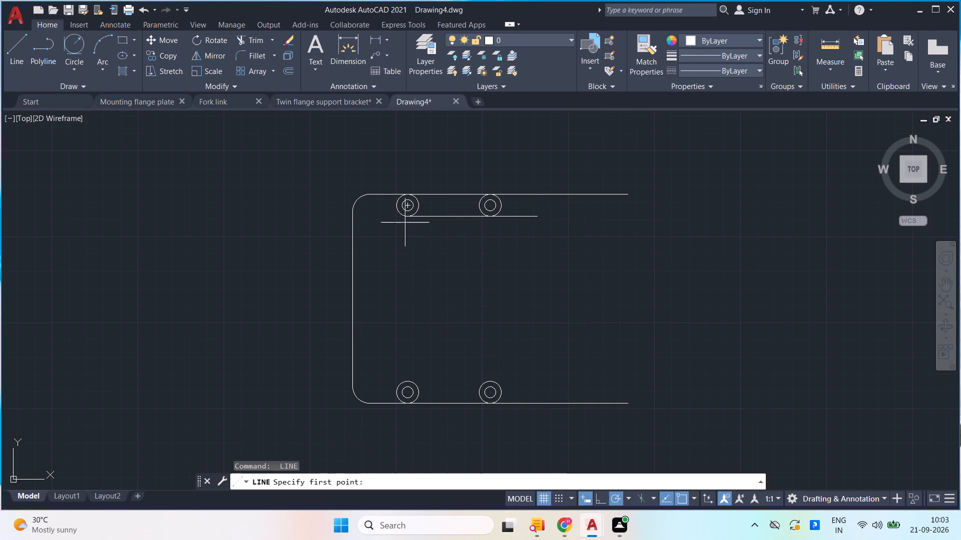
{"action": "left_click", "coordinate": [406, 221]}
{"action": "left_click", "coordinate": [377, 211]}
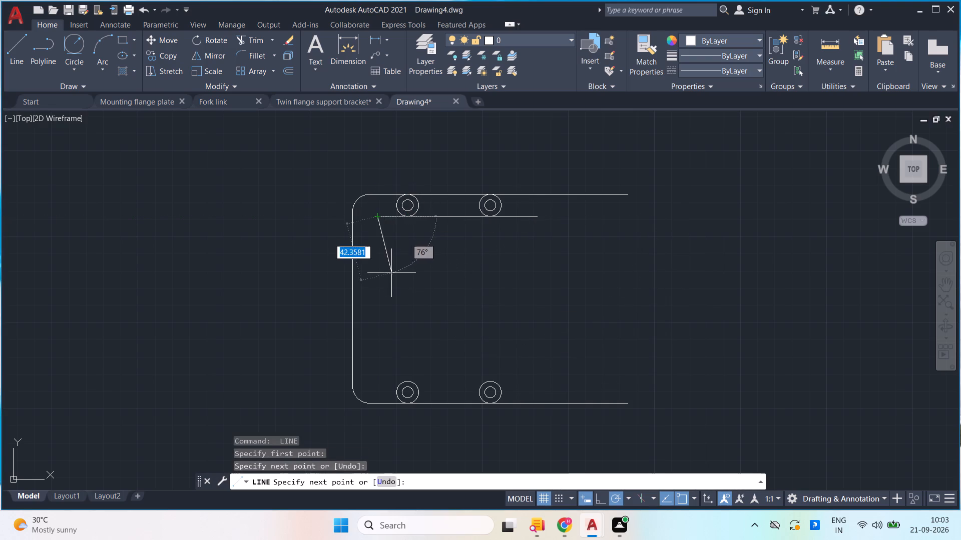
{"action": "key", "text": "space"}
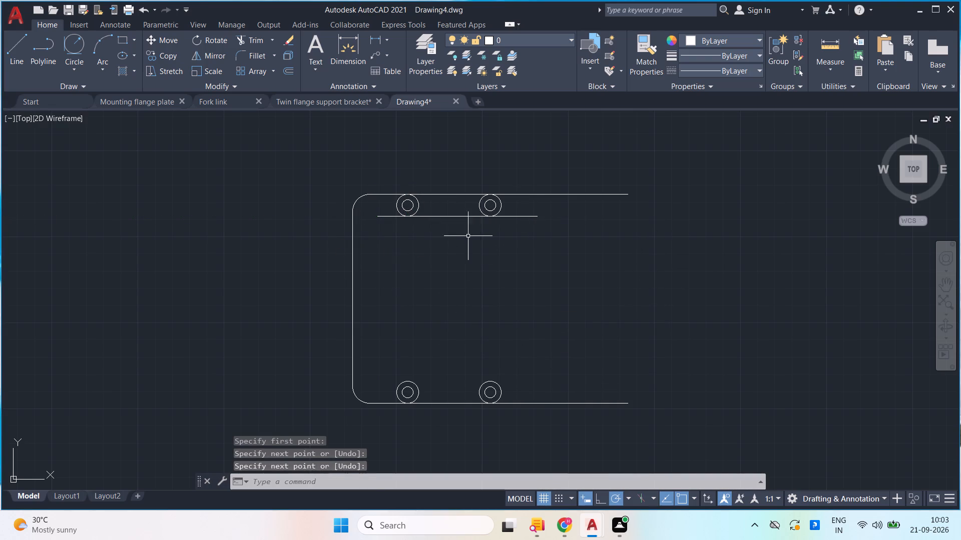
{"action": "left_click", "coordinate": [471, 237]}
{"action": "left_click", "coordinate": [457, 213]}
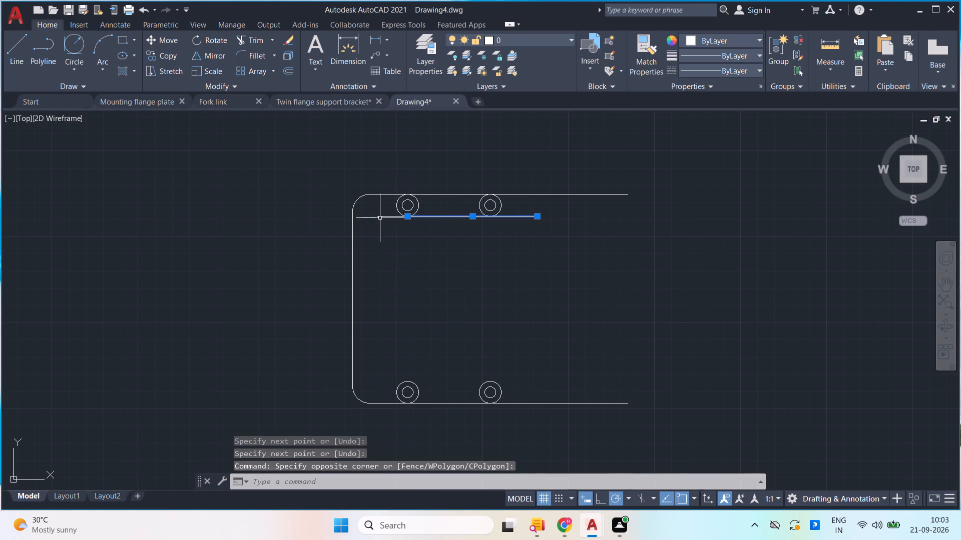
{"action": "left_click", "coordinate": [380, 218]}
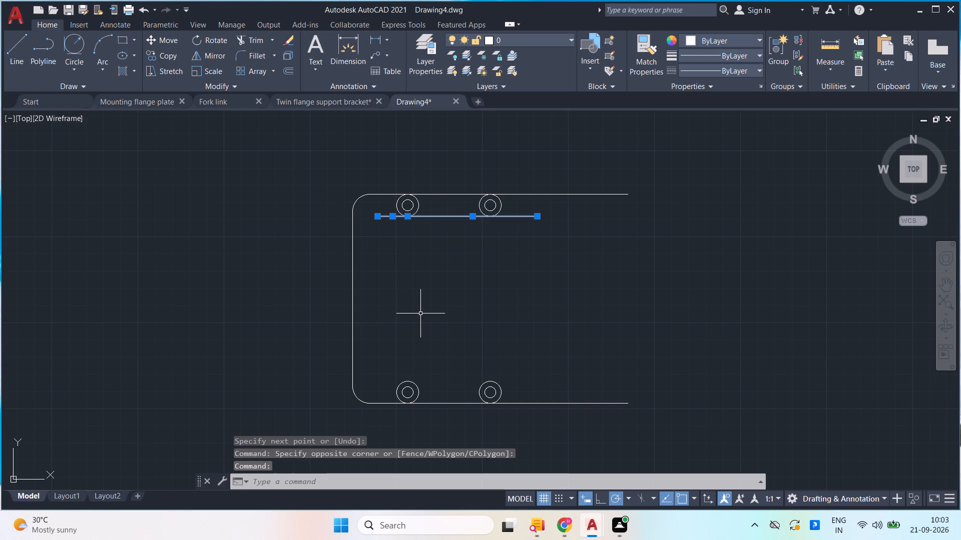
{"action": "key", "text": "Escape"}
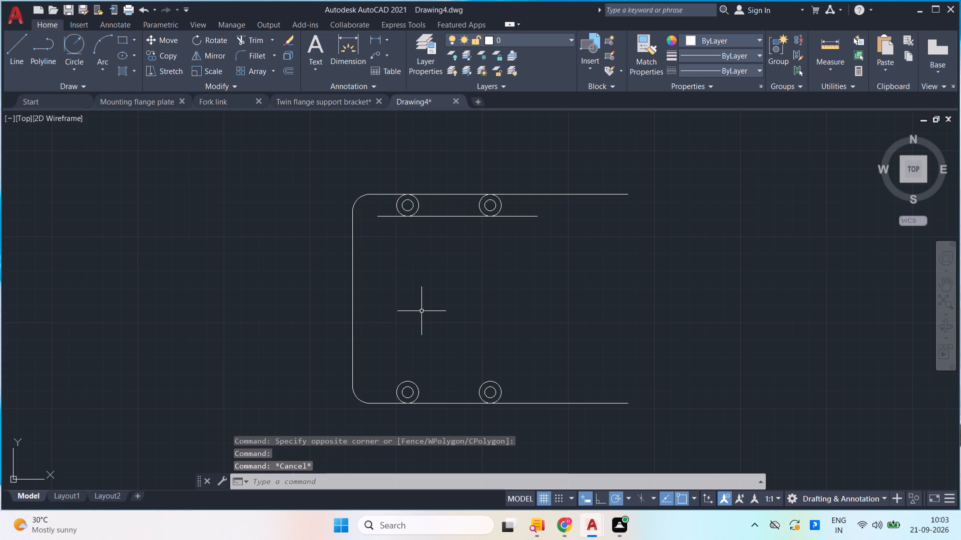
Draw two vertical lines down from the side quadrants of the upper-left outer circle, ending below the horizontal line.
{"action": "scroll", "coordinate": [419, 305], "scroll_direction": "up", "scroll_amount": 1}
{"action": "key", "text": "l"}
{"action": "key", "text": "Return"}
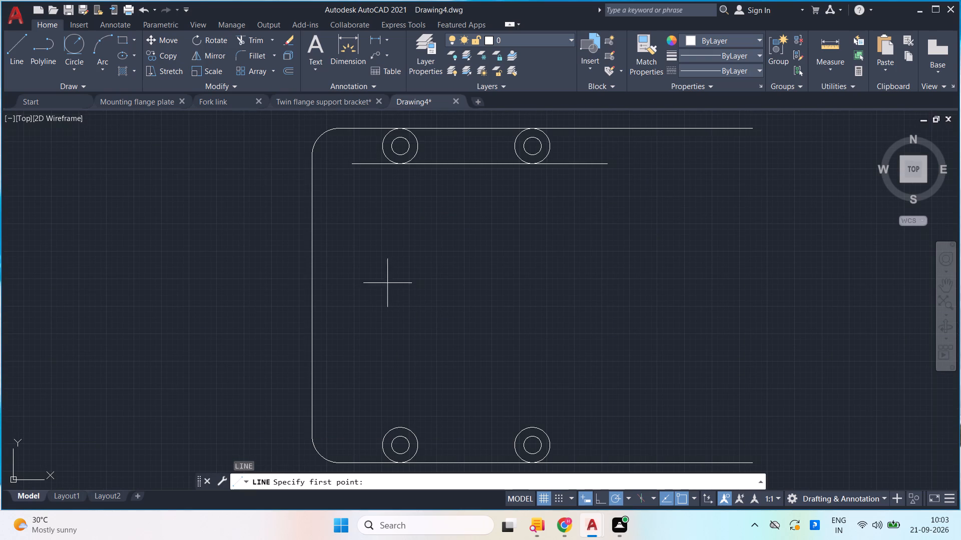
{"action": "left_click", "coordinate": [378, 147]}
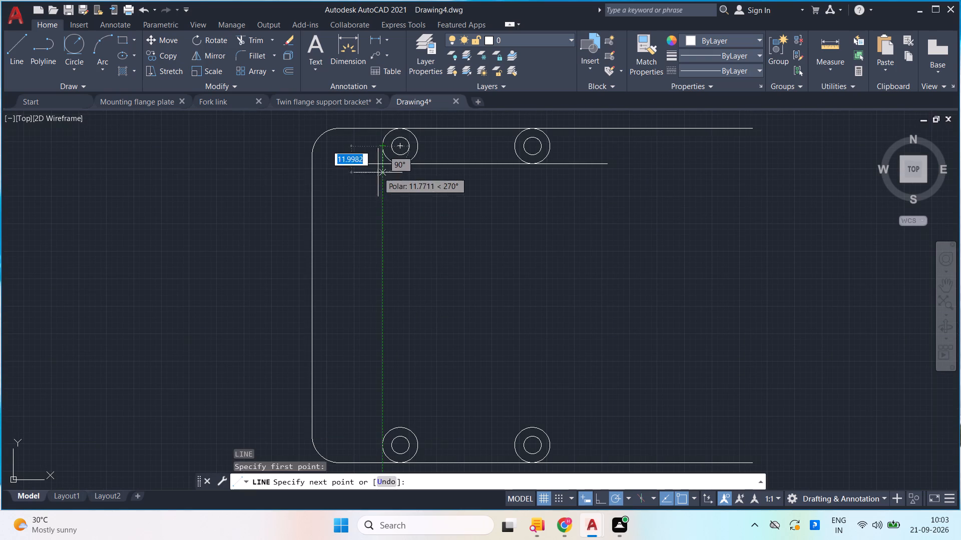
{"action": "left_click", "coordinate": [381, 179]}
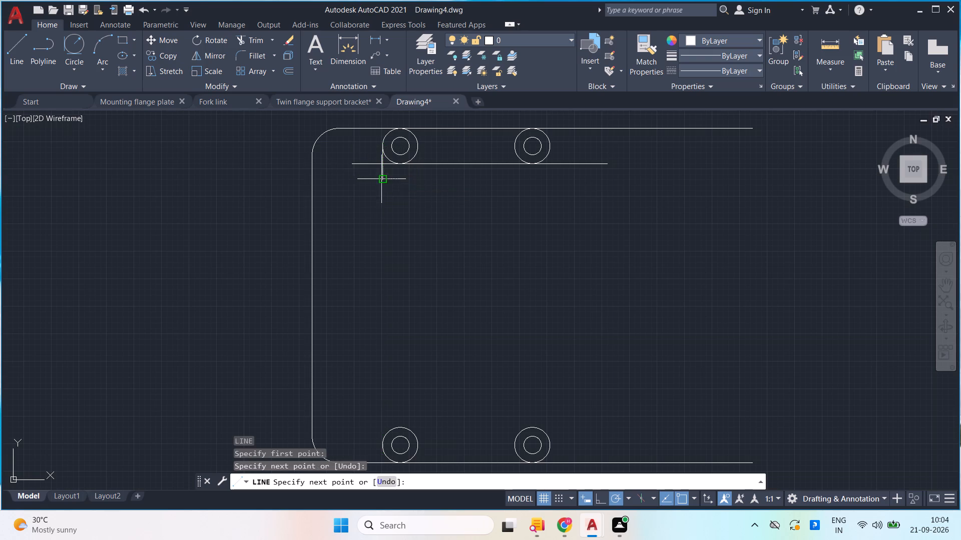
{"action": "key", "text": "space"}
{"action": "key", "text": "space"}
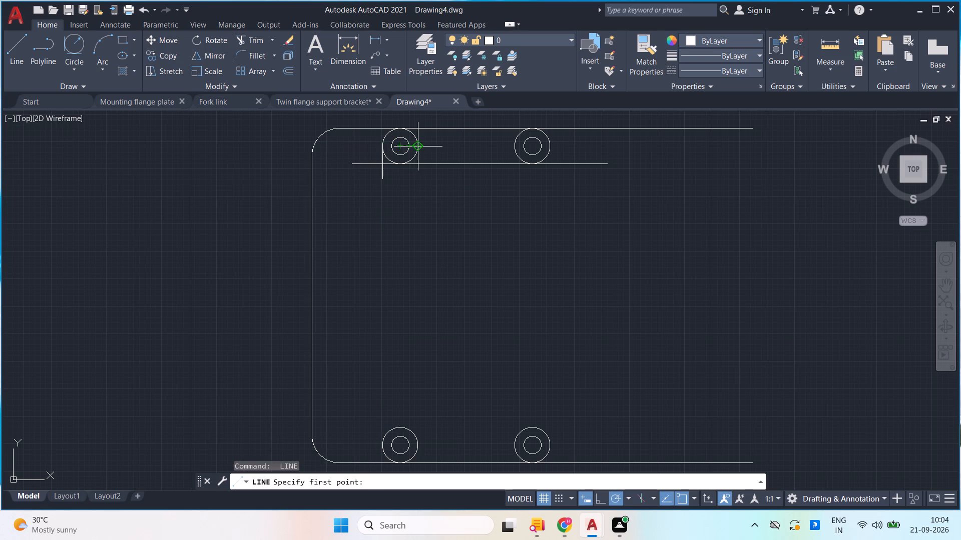
{"action": "left_click", "coordinate": [417, 148]}
{"action": "left_click", "coordinate": [419, 181]}
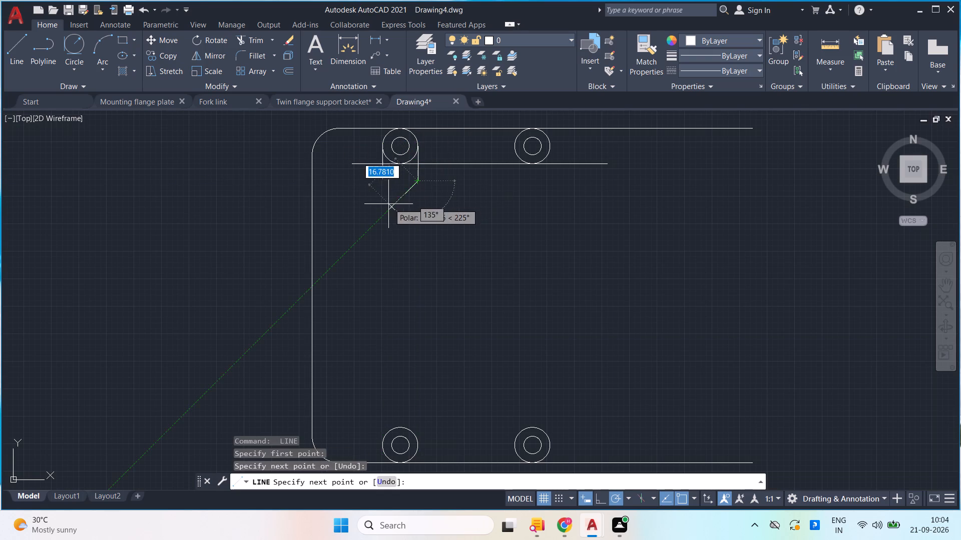
{"action": "key", "text": "space"}
Draw two vertical lines down from the side quadrants of the second upper outer circle, ending below the horizontal line.
{"action": "key", "text": "space"}
{"action": "left_click", "coordinate": [513, 148]}
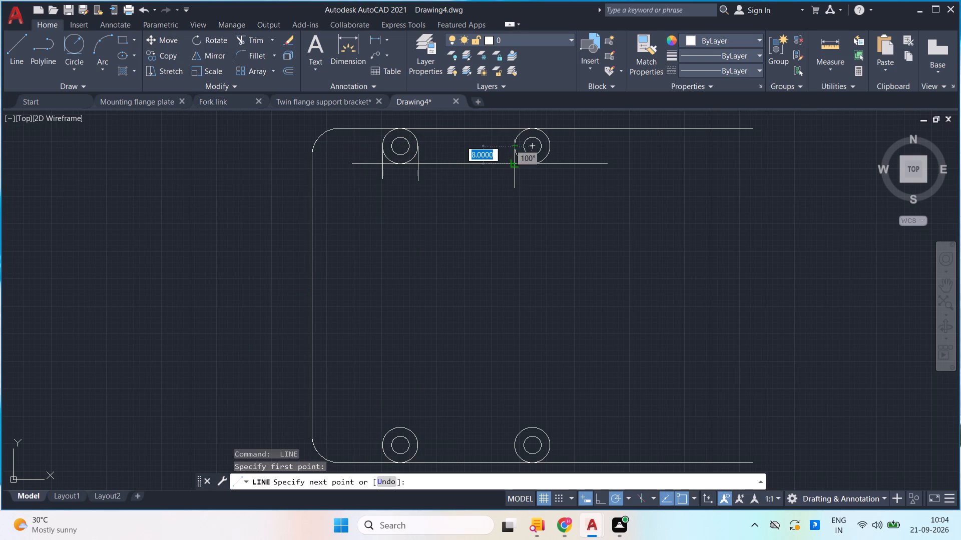
{"action": "left_click", "coordinate": [514, 178]}
{"action": "key", "text": "space"}
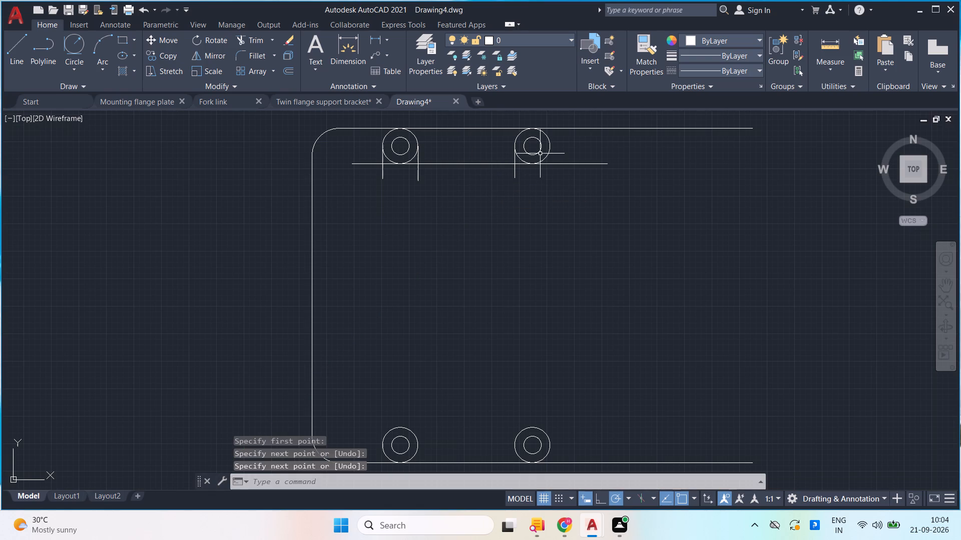
{"action": "key", "text": "space"}
{"action": "left_click", "coordinate": [549, 145]}
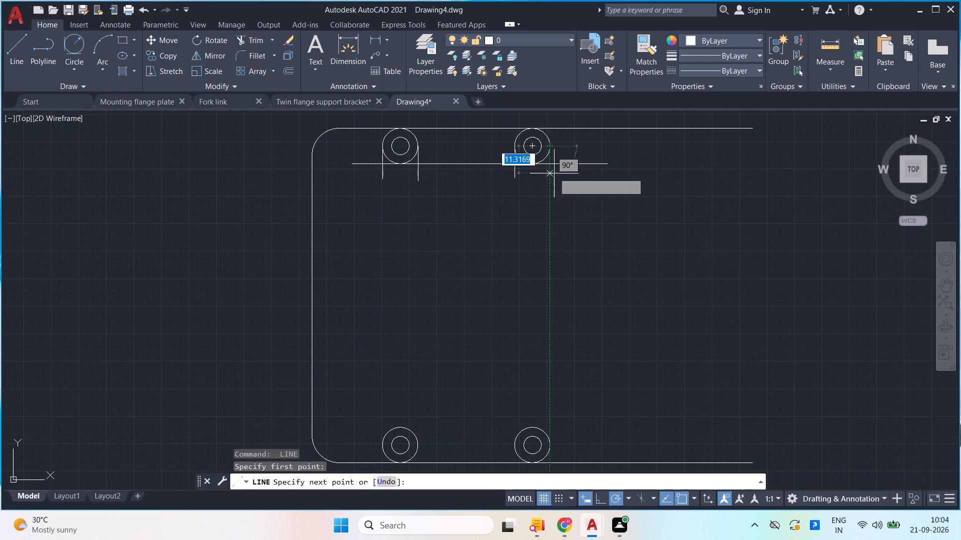
{"action": "left_click", "coordinate": [554, 176]}
{"action": "key", "text": "space"}
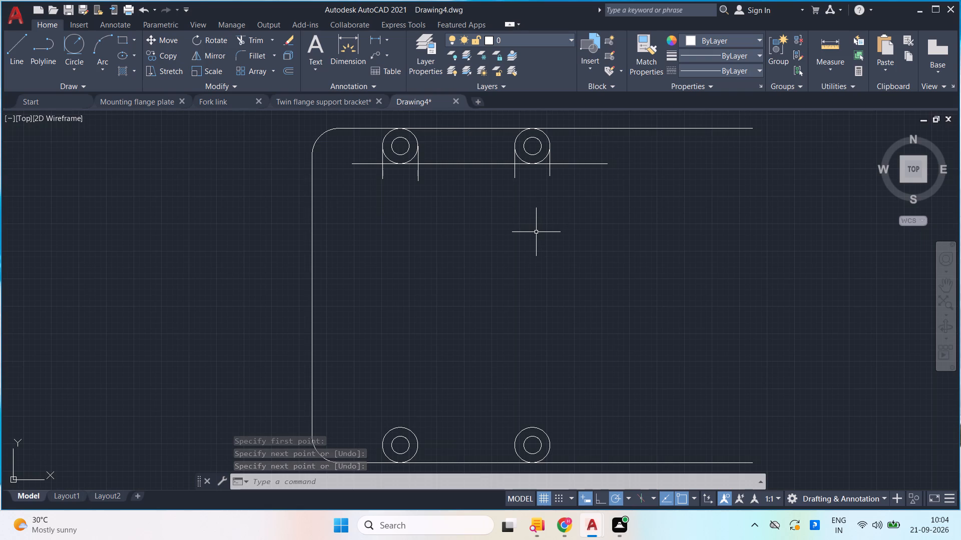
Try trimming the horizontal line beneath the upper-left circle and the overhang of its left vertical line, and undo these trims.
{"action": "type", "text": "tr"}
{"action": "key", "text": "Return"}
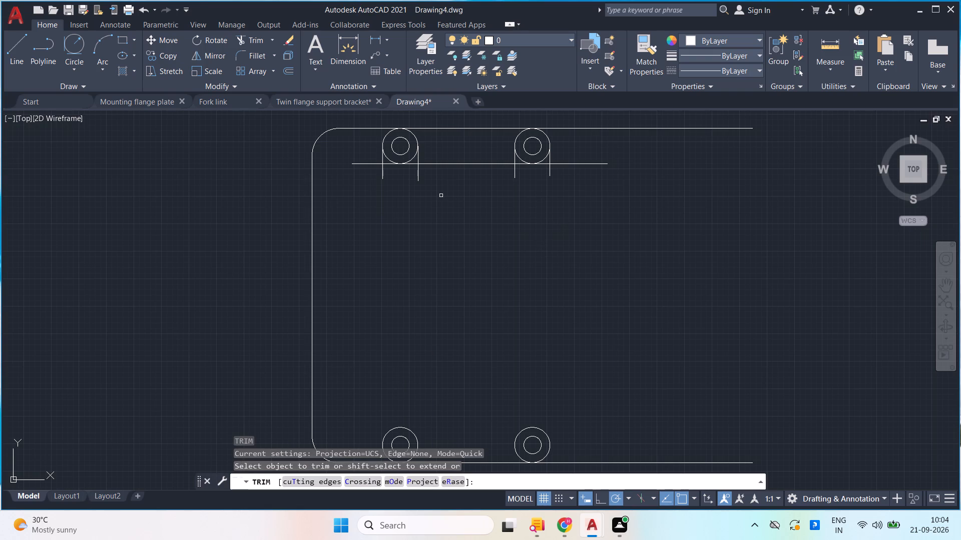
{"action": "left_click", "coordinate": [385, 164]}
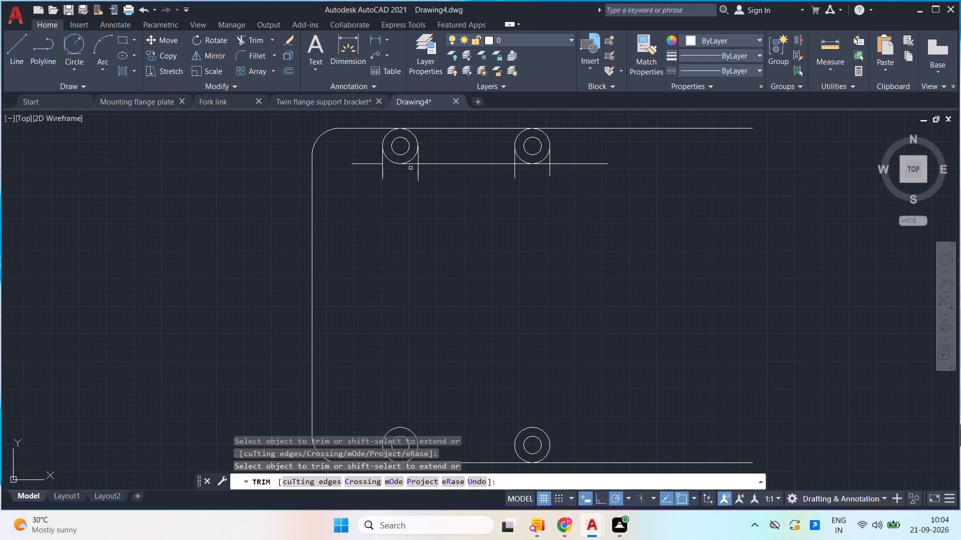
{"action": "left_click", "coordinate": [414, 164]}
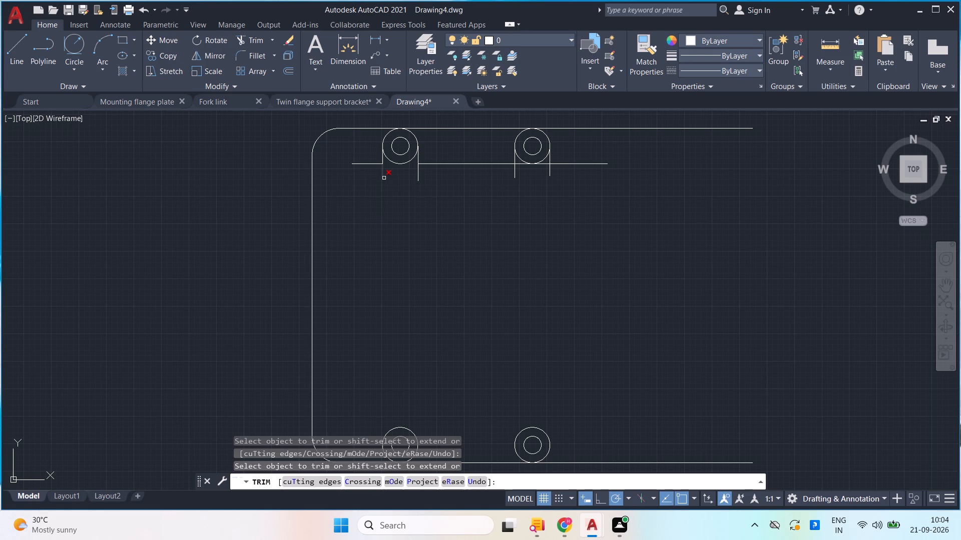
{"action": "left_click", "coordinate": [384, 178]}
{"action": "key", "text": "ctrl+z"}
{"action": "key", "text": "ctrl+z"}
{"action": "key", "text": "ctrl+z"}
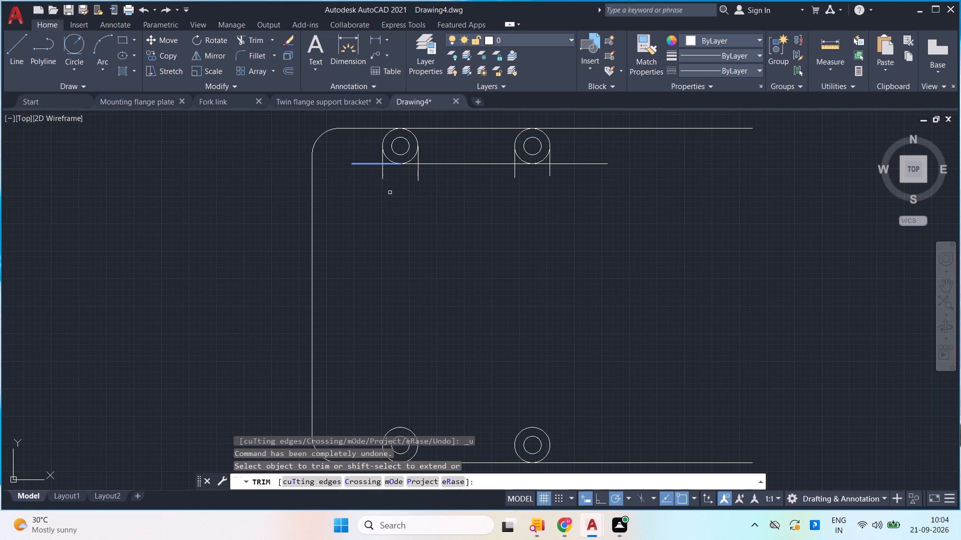
Trim the vertical lines' overhangs below the horizontal line and the lower halves of both upper outer circles, forming U-shaped lugs.
{"action": "left_click", "coordinate": [383, 172]}
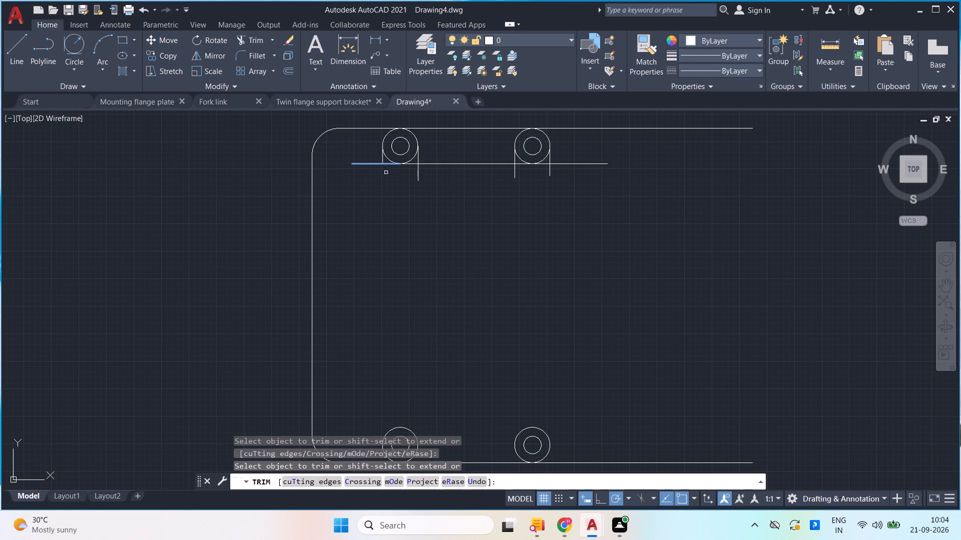
{"action": "left_click", "coordinate": [417, 178]}
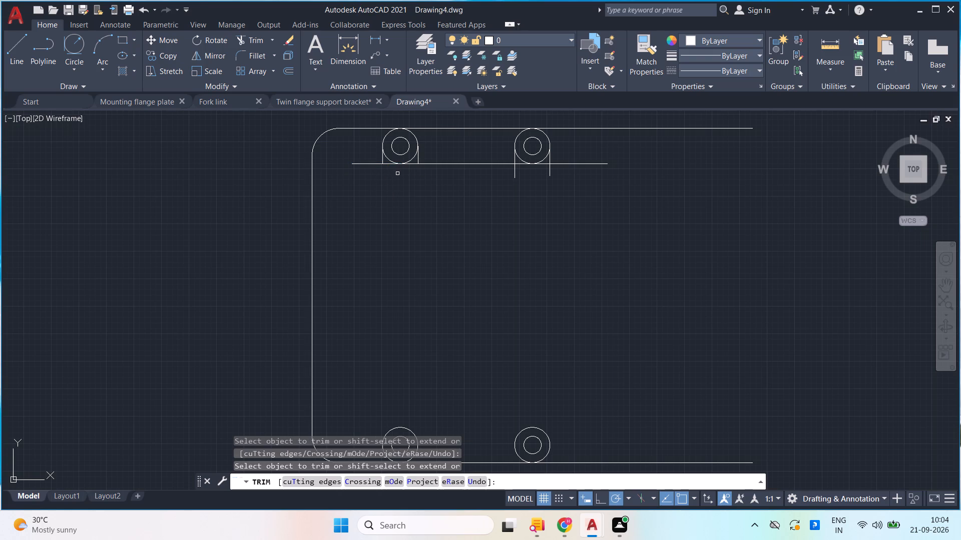
{"action": "left_click", "coordinate": [391, 159]}
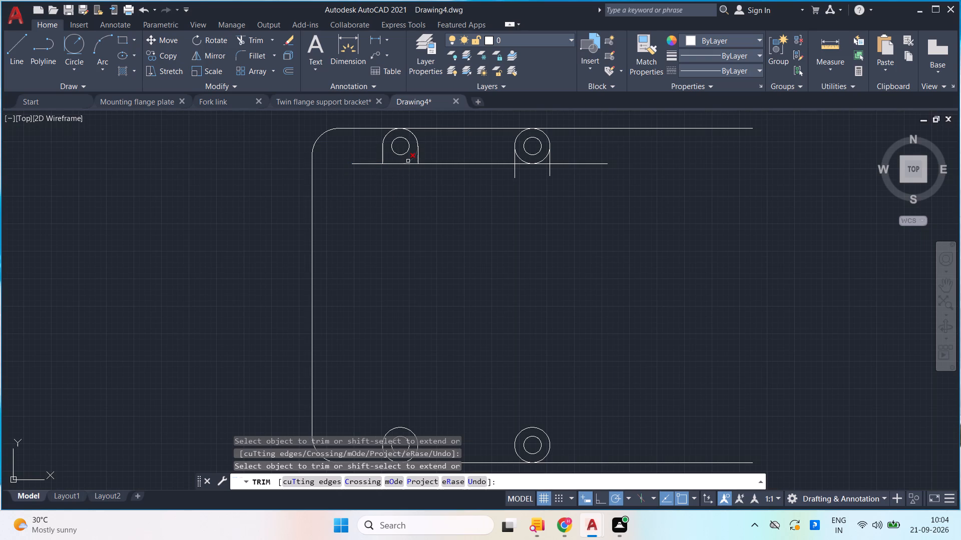
{"action": "left_click", "coordinate": [409, 161]}
{"action": "left_click", "coordinate": [523, 160]}
{"action": "left_click", "coordinate": [544, 160]}
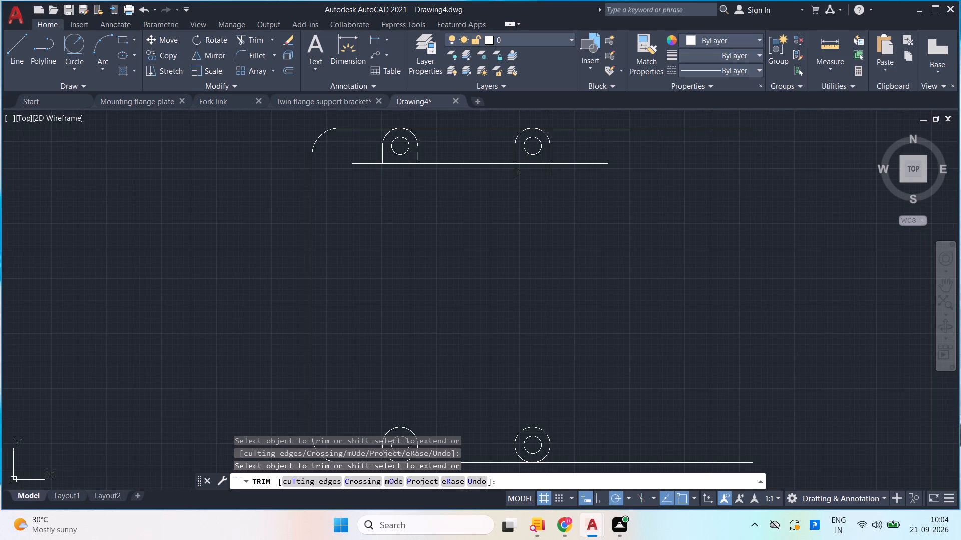
{"action": "left_click", "coordinate": [515, 175]}
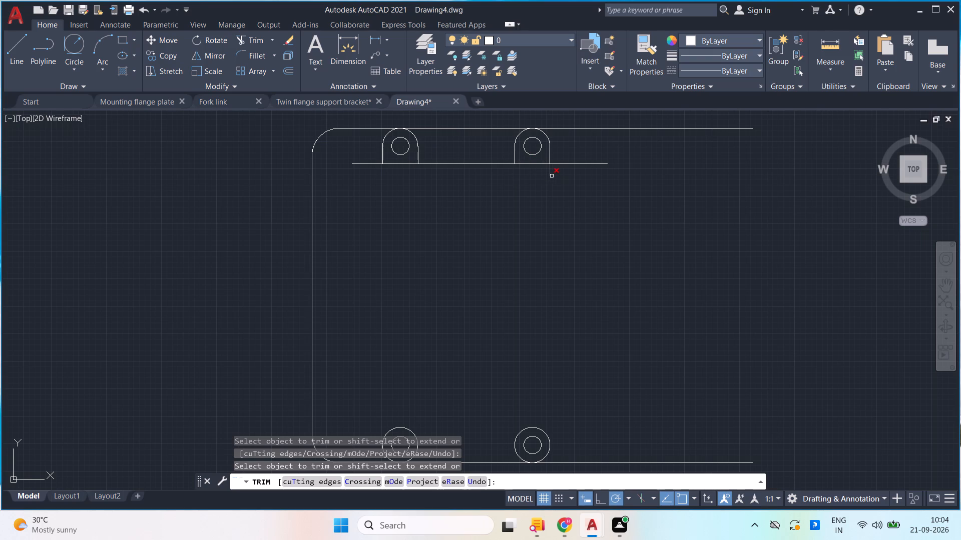
{"action": "left_click", "coordinate": [552, 176]}
{"action": "key", "text": "Escape"}
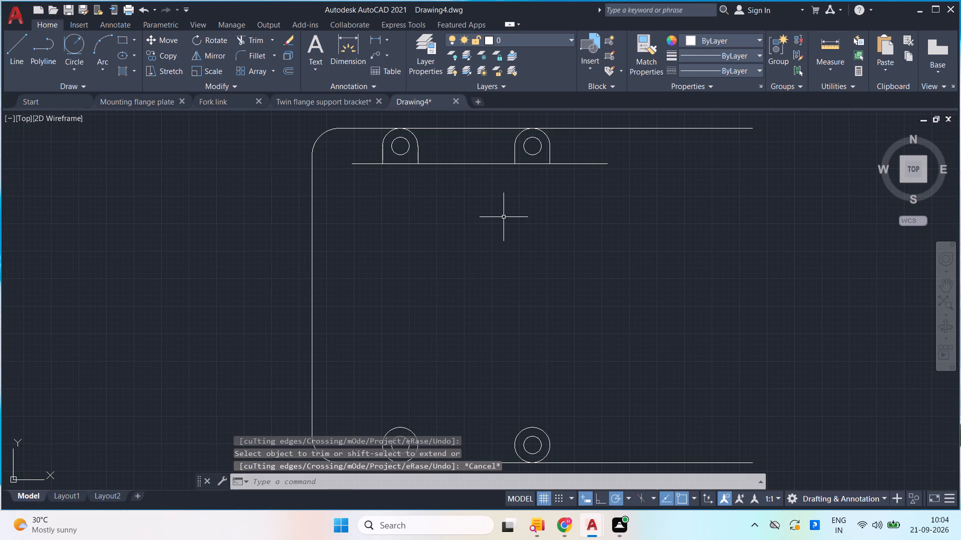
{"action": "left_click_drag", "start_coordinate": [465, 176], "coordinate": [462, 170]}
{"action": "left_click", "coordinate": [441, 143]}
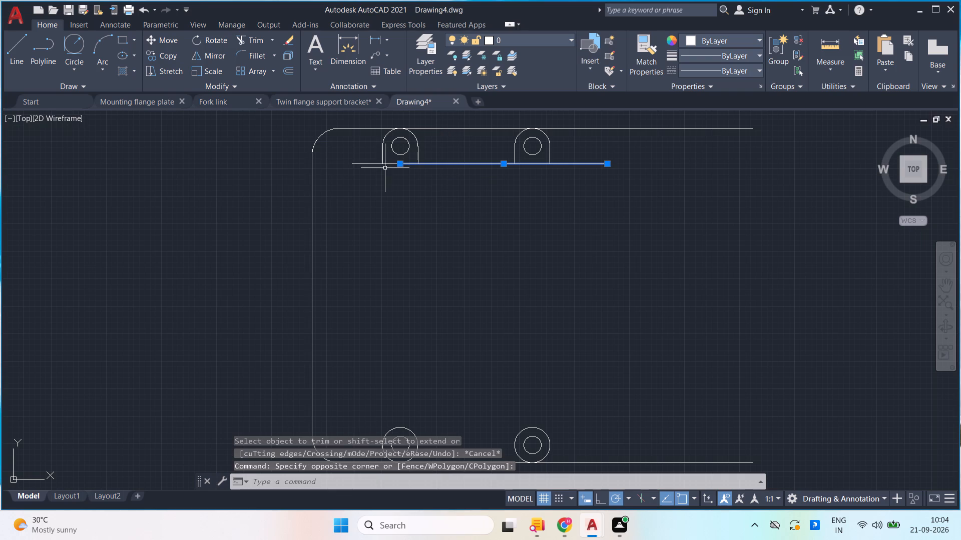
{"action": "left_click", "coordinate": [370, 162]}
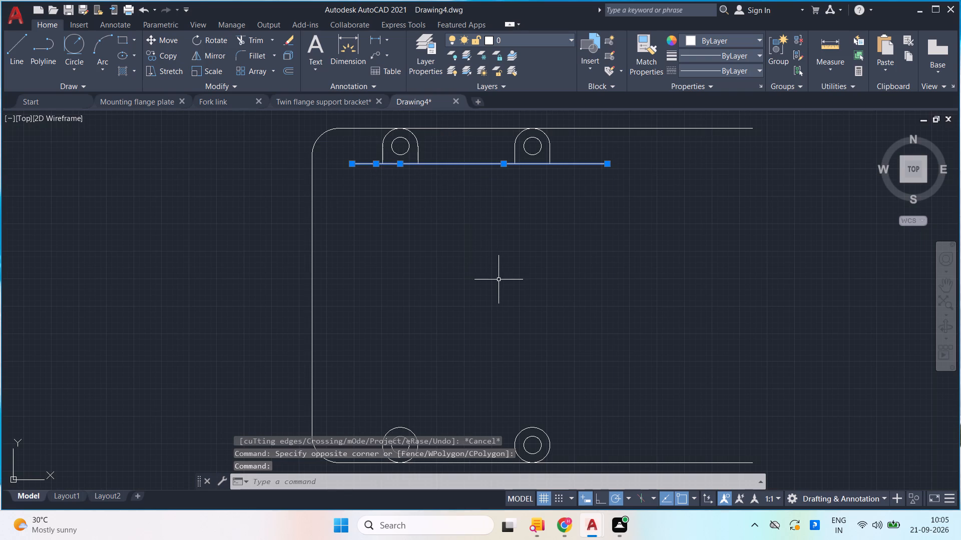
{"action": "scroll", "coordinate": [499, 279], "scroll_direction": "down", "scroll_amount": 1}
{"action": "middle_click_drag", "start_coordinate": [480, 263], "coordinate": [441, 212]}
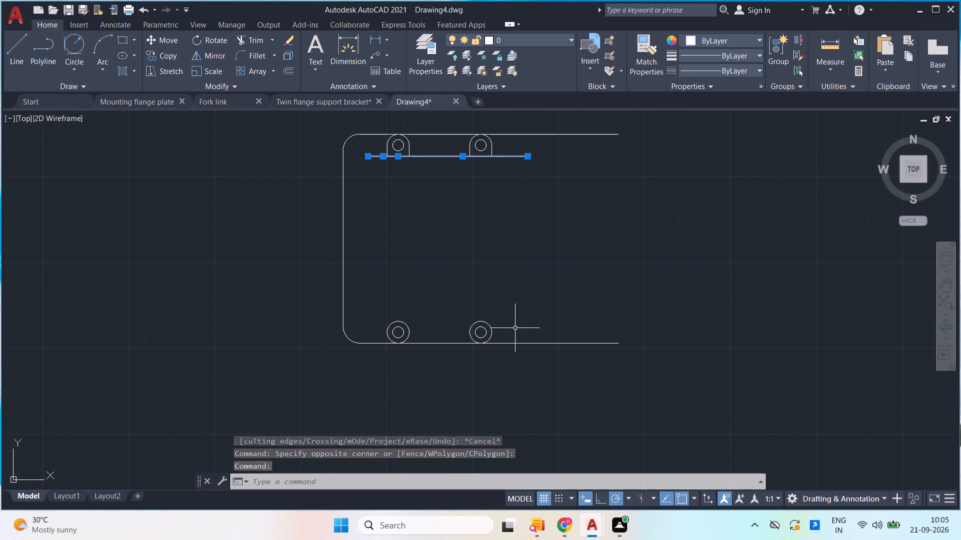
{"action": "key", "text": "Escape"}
Erase the two pairs of concentric circles along the plate's lower edge.
{"action": "left_click", "coordinate": [512, 333]}
{"action": "left_click", "coordinate": [379, 313]}
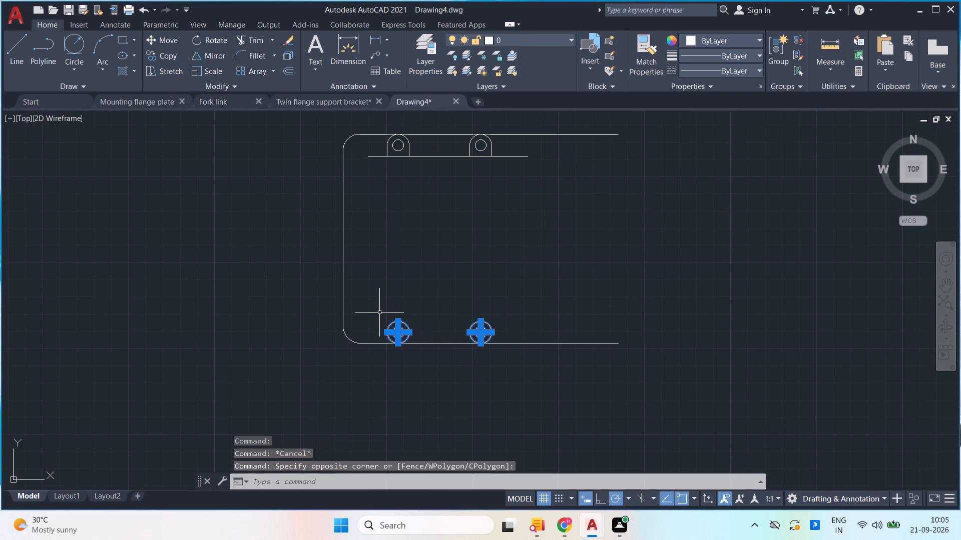
{"action": "key", "text": "Delete"}
Mirror the two upper lugs, their holes and the horizontal line about the plate's horizontal midline, keeping the originals.
{"action": "left_click_drag", "start_coordinate": [544, 172], "coordinate": [539, 171]}
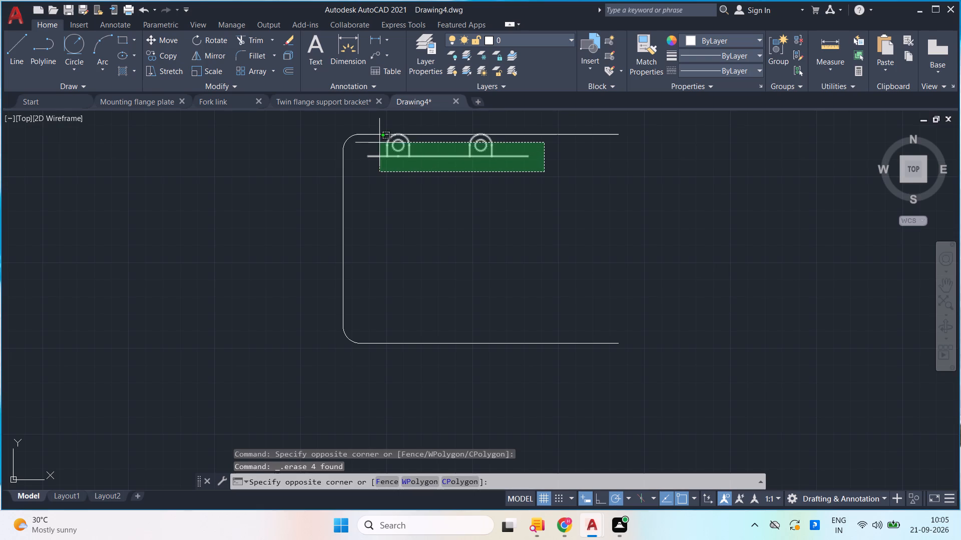
{"action": "left_click", "coordinate": [366, 142]}
{"action": "key", "text": "m"}
{"action": "key", "text": "i"}
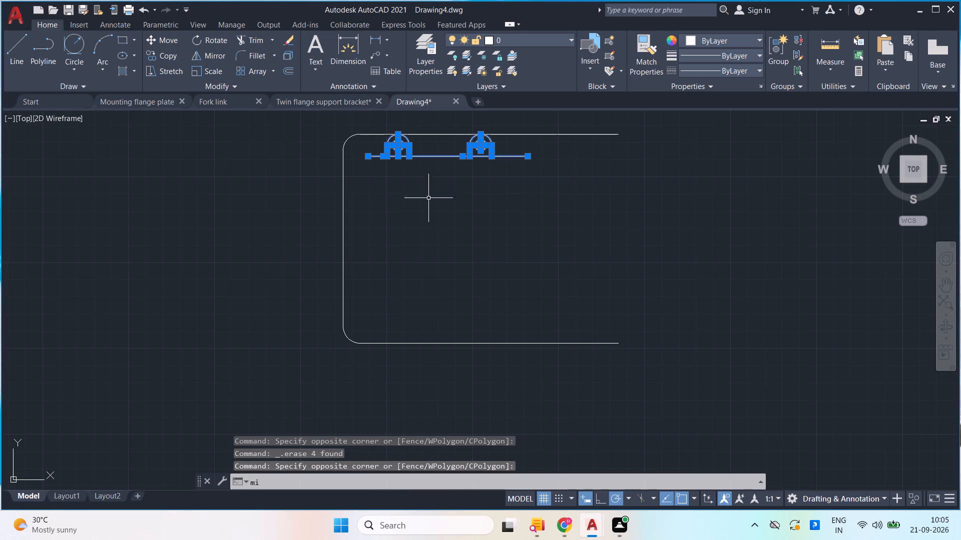
{"action": "key", "text": "Return"}
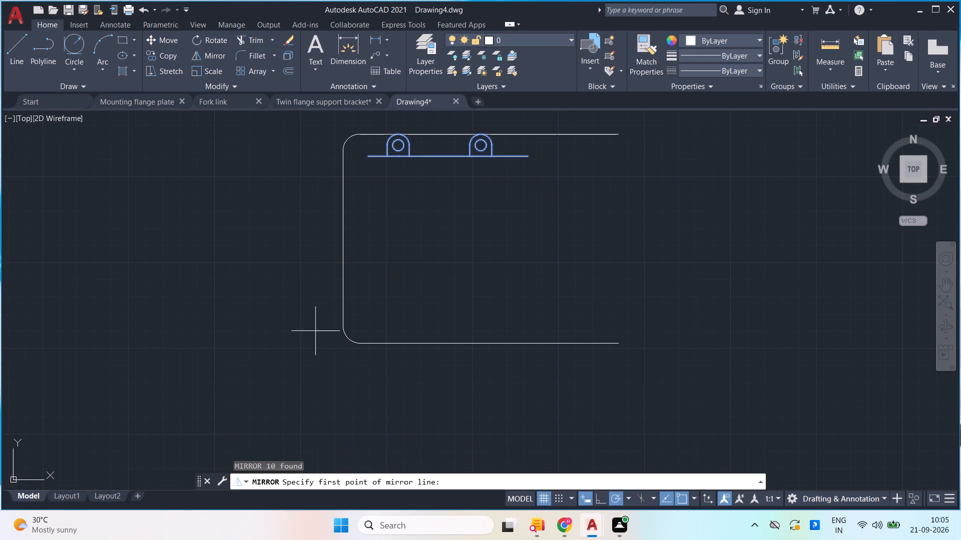
{"action": "left_click", "coordinate": [344, 241]}
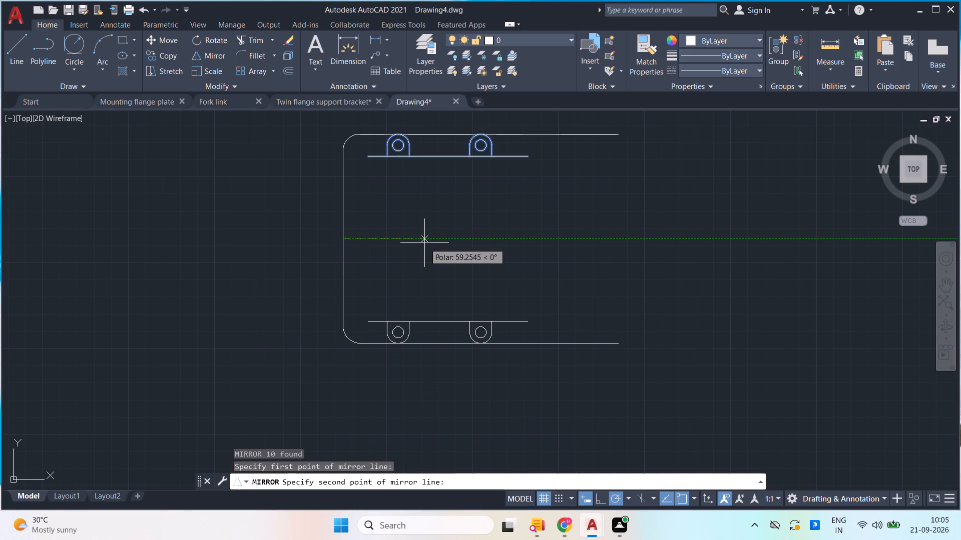
{"action": "left_click", "coordinate": [424, 243]}
{"action": "key", "text": "Return"}
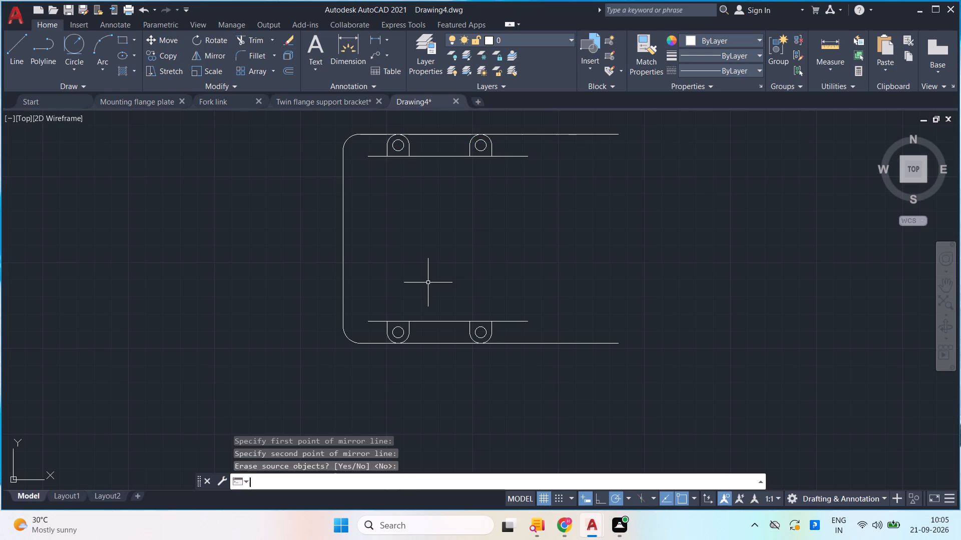
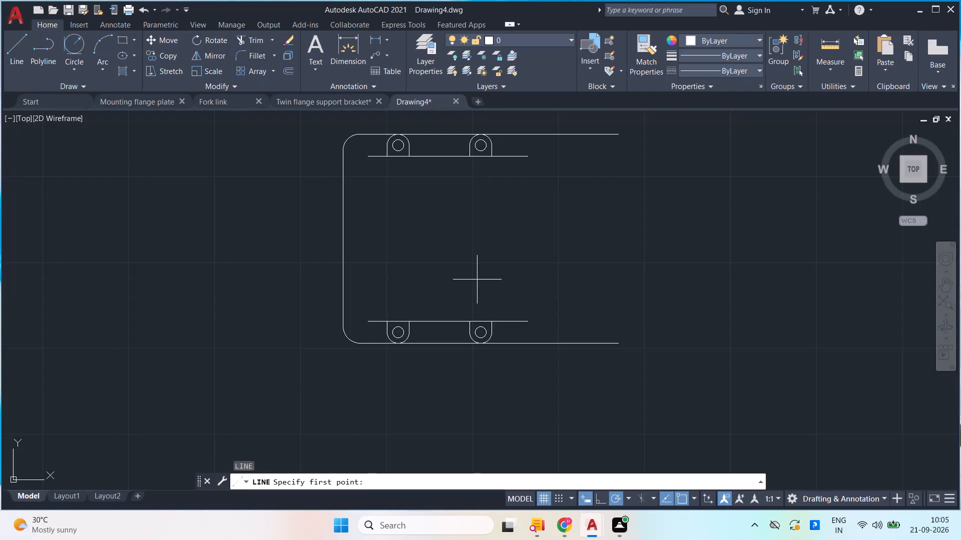
Draw a vertical line joining the right ends of the upper and lower inner horizontal lines.
{"action": "left_click", "coordinate": [525, 158]}
{"action": "left_click", "coordinate": [528, 320]}
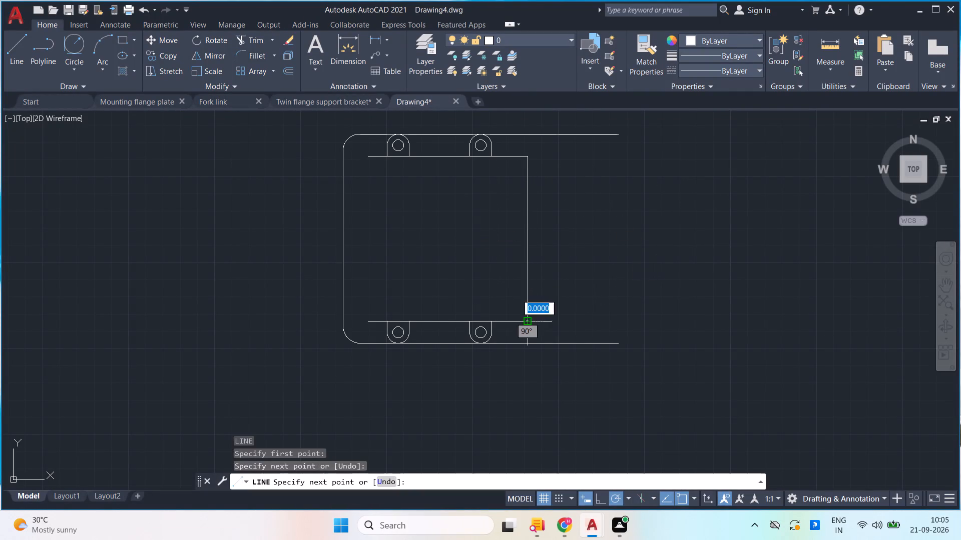
{"action": "key", "text": "space"}
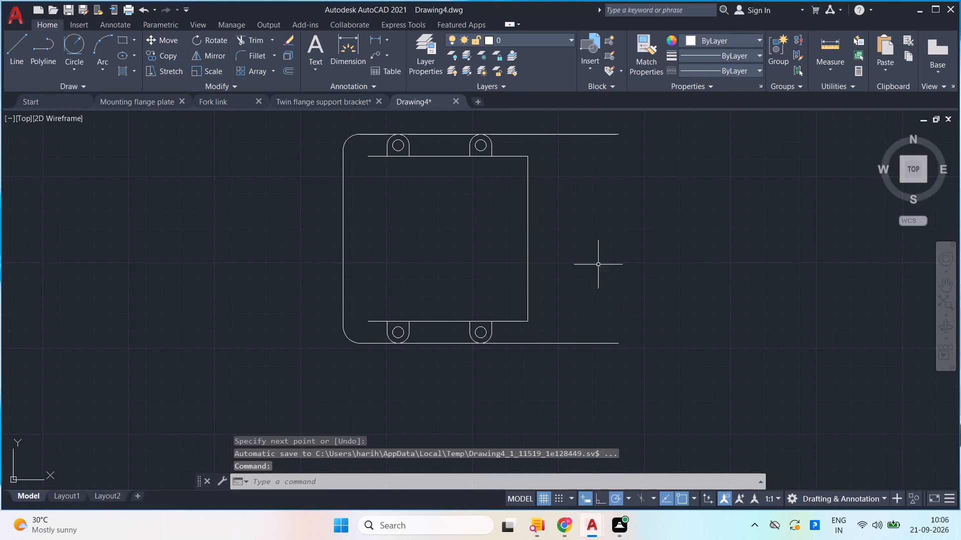
Fillet the upper-right and lower-right corners of the inner outline with a radius of 12.
{"action": "key", "text": "f"}
{"action": "key", "text": "Return"}
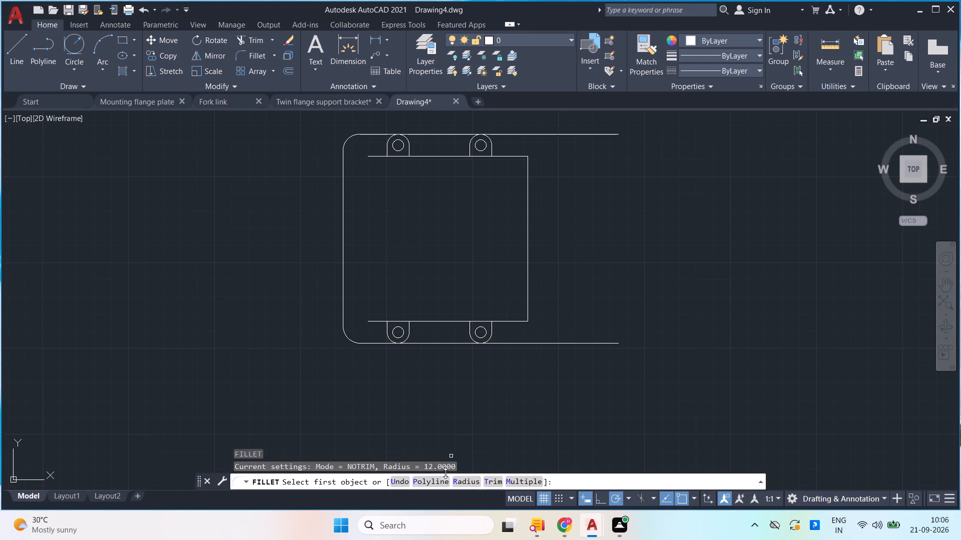
{"action": "left_click", "coordinate": [463, 479]}
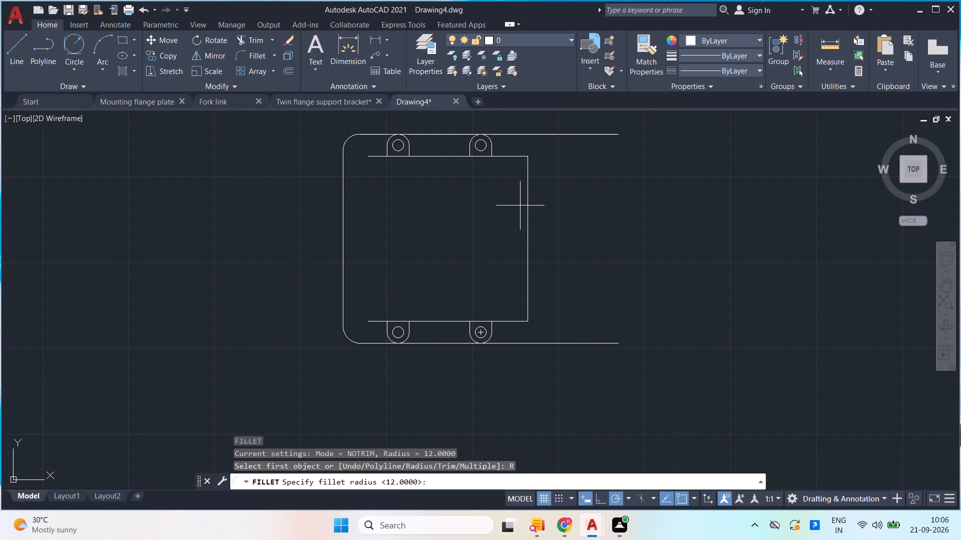
{"action": "key", "text": "Return"}
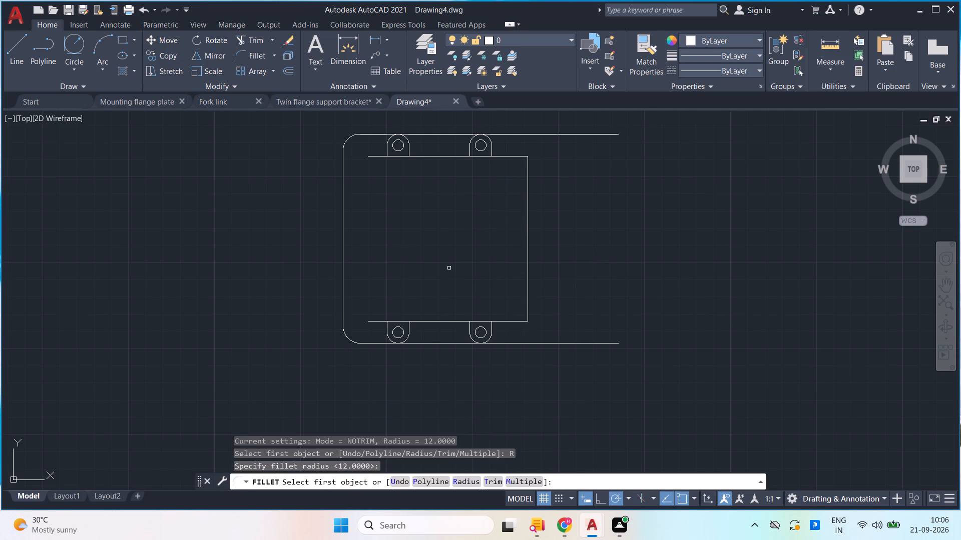
{"action": "left_click", "coordinate": [511, 157]}
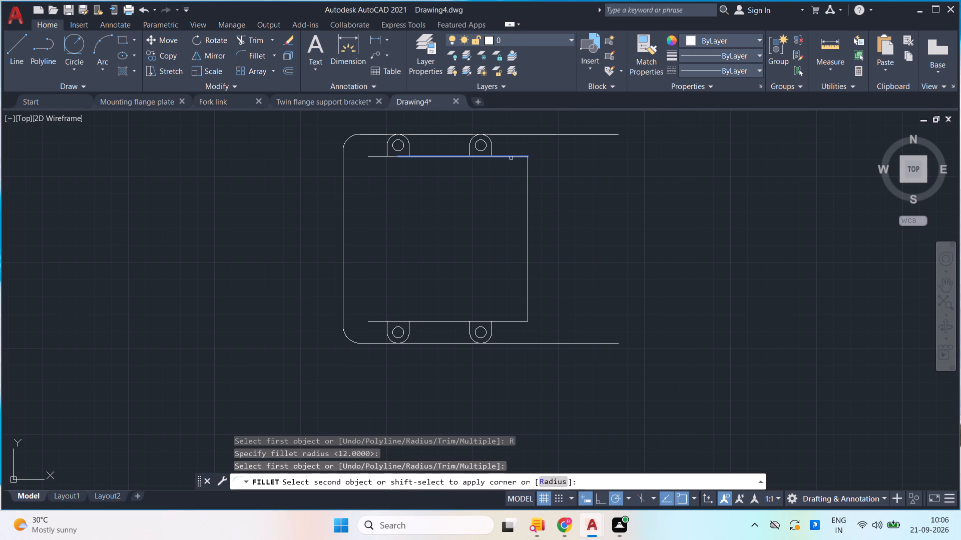
{"action": "left_click", "coordinate": [530, 178]}
{"action": "left_click", "coordinate": [529, 185]}
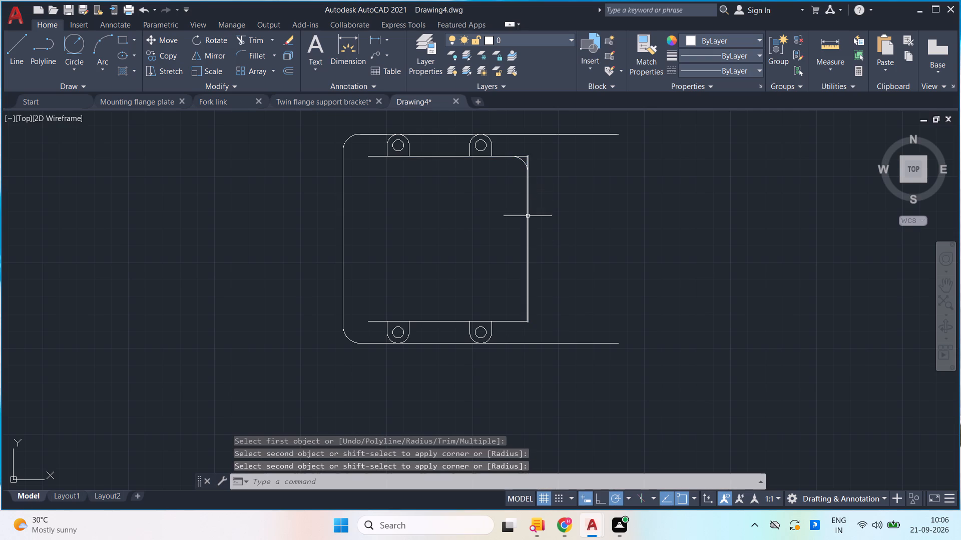
{"action": "key", "text": "space"}
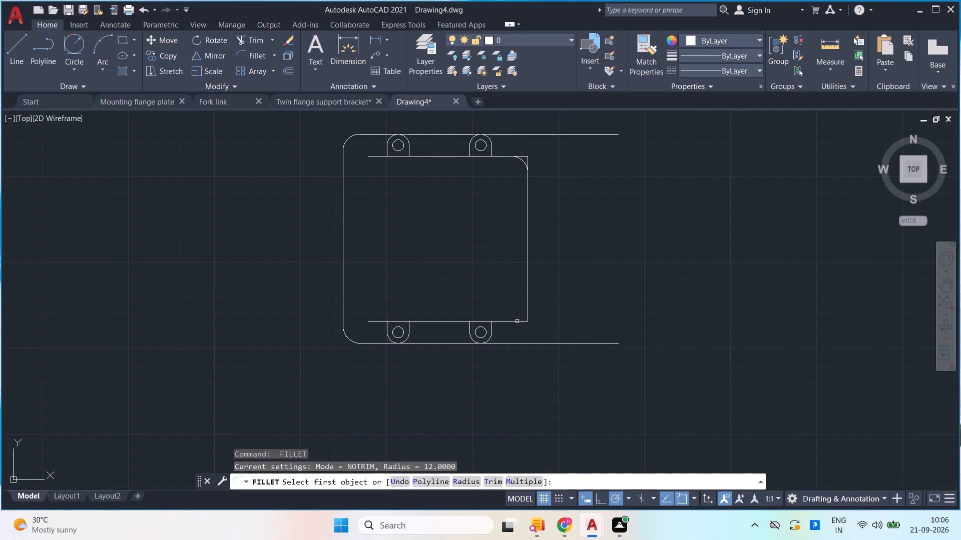
{"action": "left_click", "coordinate": [514, 321]}
{"action": "left_click", "coordinate": [526, 306]}
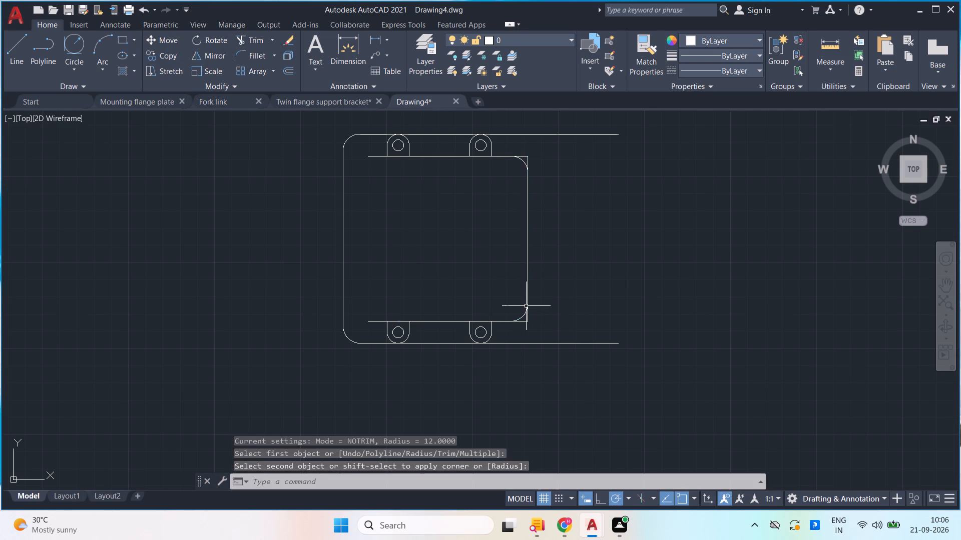
Trim the line ends projecting beyond the two fillet arcs at the inner outline's right corners.
{"action": "type", "text": "tr"}
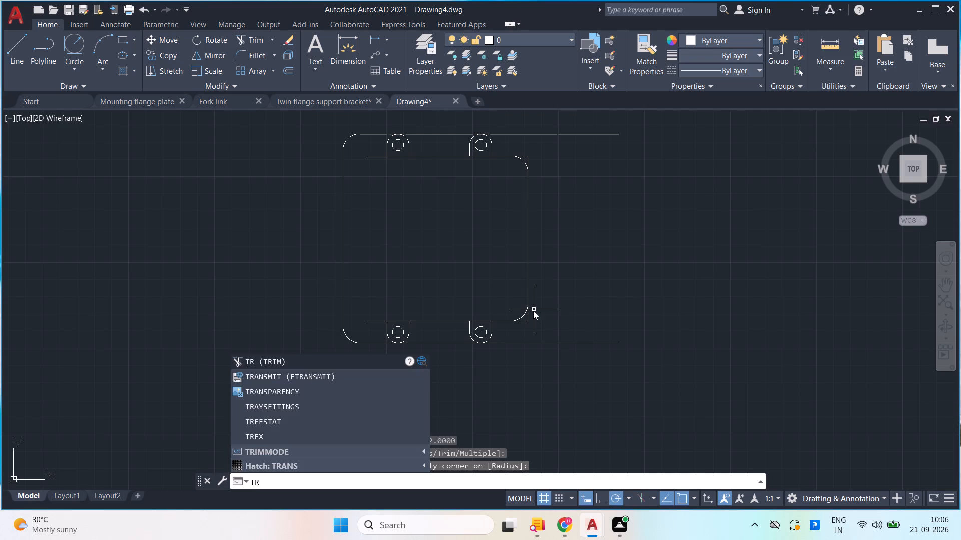
{"action": "left_click", "coordinate": [366, 360]}
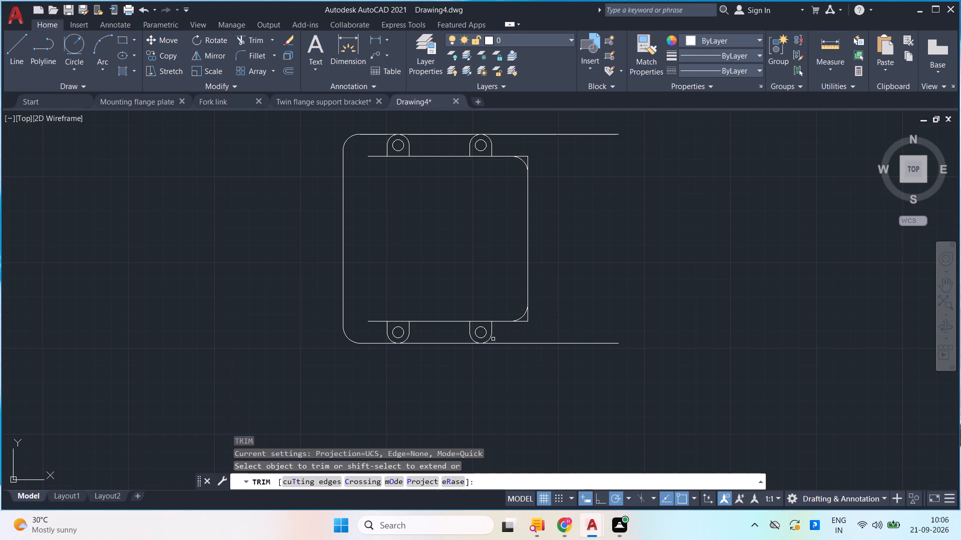
{"action": "scroll", "coordinate": [585, 306], "scroll_direction": "up", "scroll_amount": 1}
{"action": "left_click", "coordinate": [490, 327]}
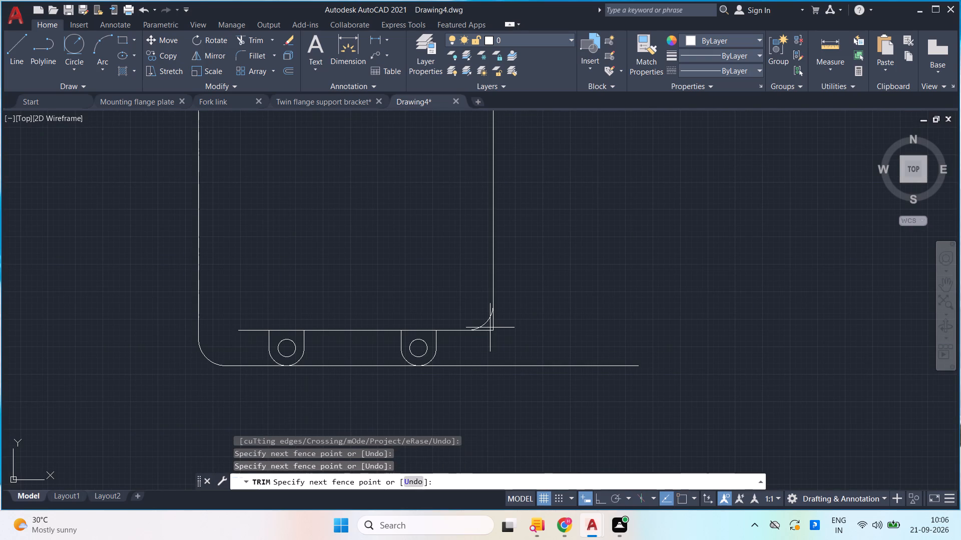
{"action": "left_click", "coordinate": [492, 331]}
{"action": "left_click", "coordinate": [492, 329]}
{"action": "scroll", "coordinate": [504, 319], "scroll_direction": "down", "scroll_amount": 1}
{"action": "middle_click_drag", "start_coordinate": [504, 319], "coordinate": [506, 349]}
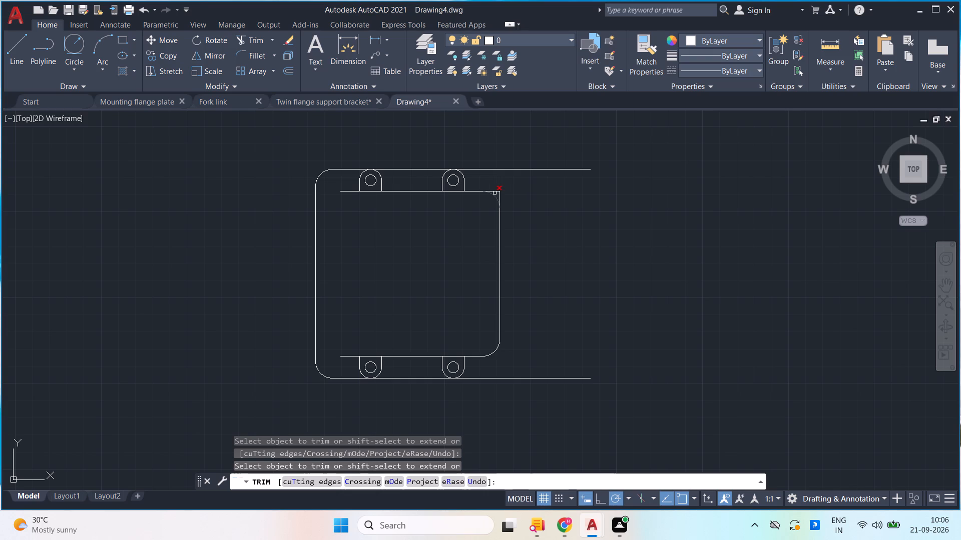
{"action": "left_click", "coordinate": [500, 191]}
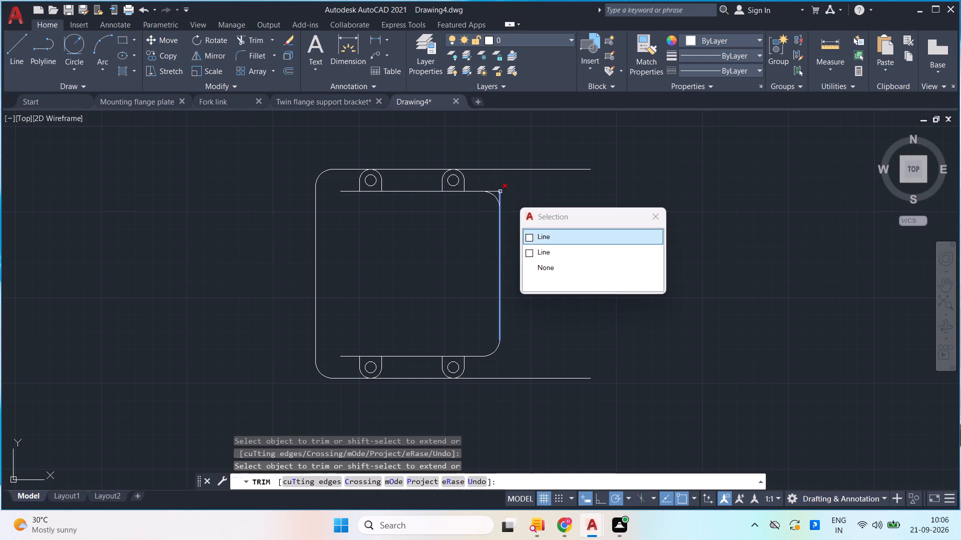
{"action": "left_click", "coordinate": [528, 236]}
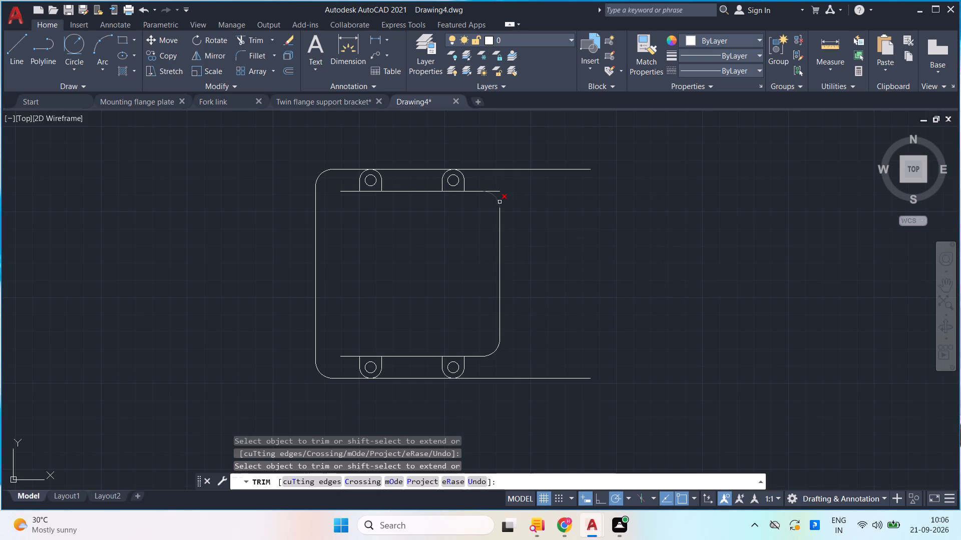
{"action": "left_click", "coordinate": [497, 191]}
{"action": "key", "text": "Escape"}
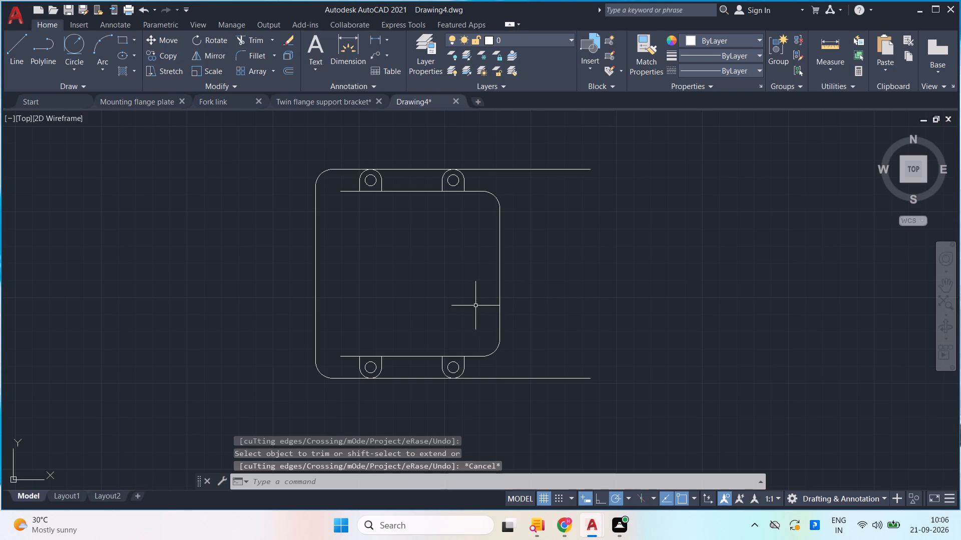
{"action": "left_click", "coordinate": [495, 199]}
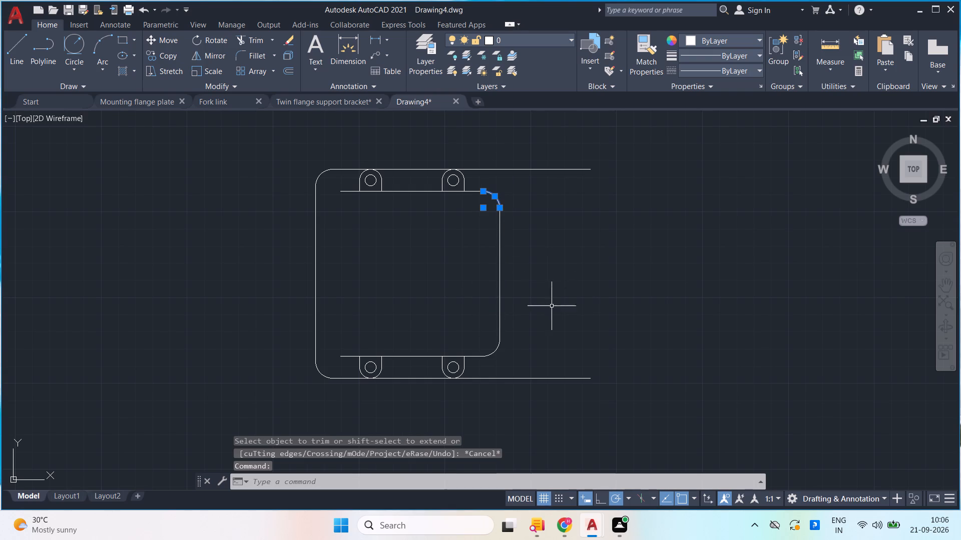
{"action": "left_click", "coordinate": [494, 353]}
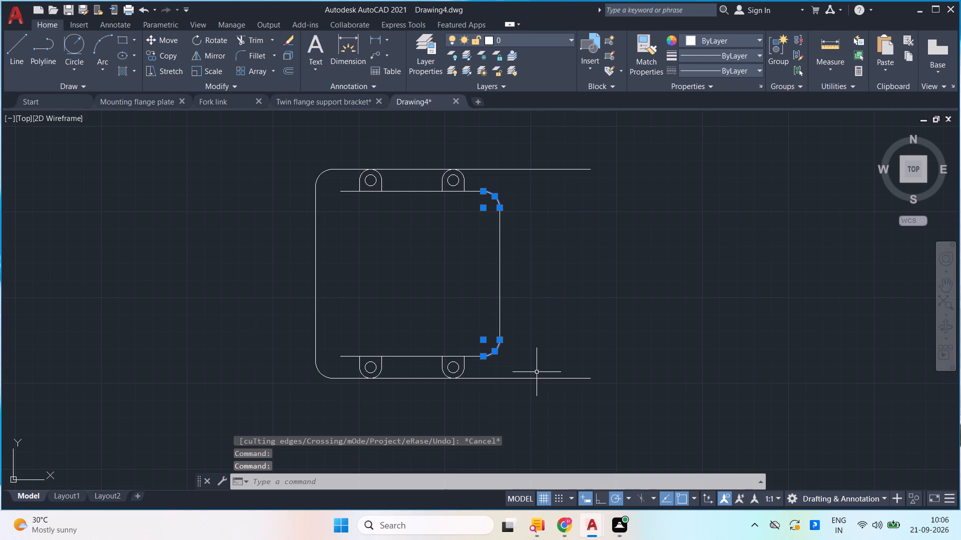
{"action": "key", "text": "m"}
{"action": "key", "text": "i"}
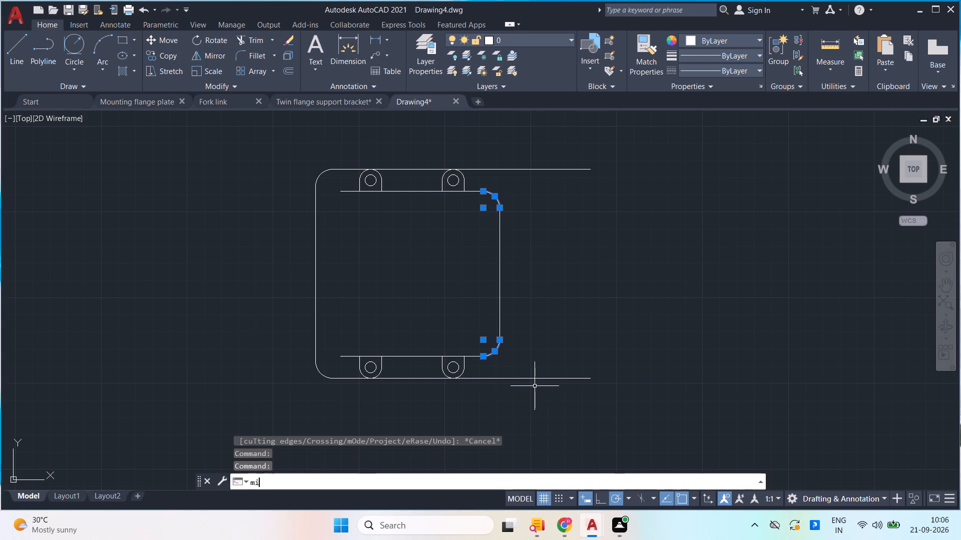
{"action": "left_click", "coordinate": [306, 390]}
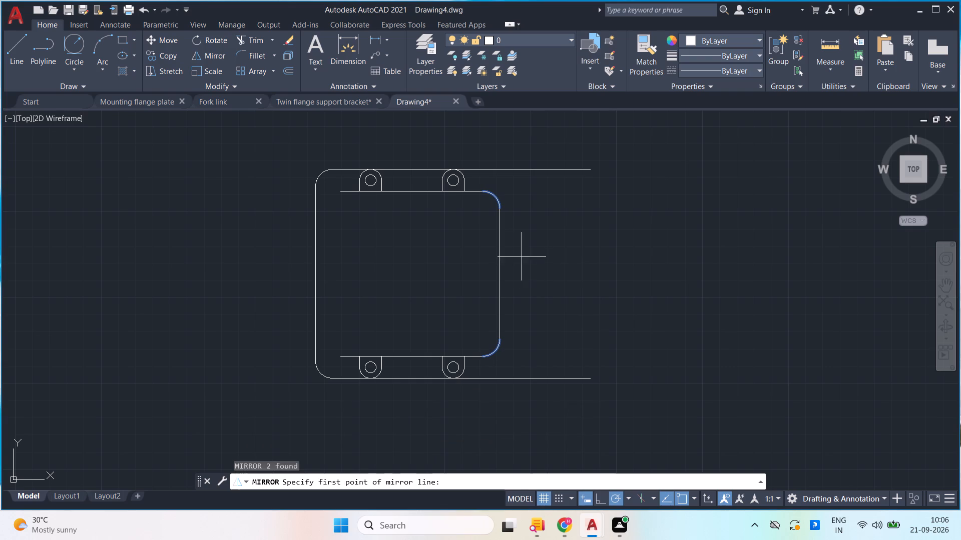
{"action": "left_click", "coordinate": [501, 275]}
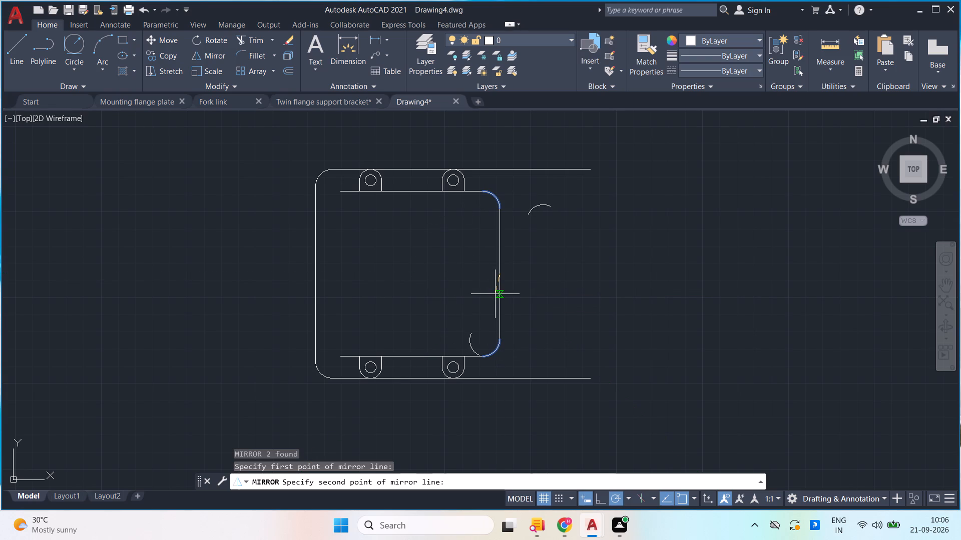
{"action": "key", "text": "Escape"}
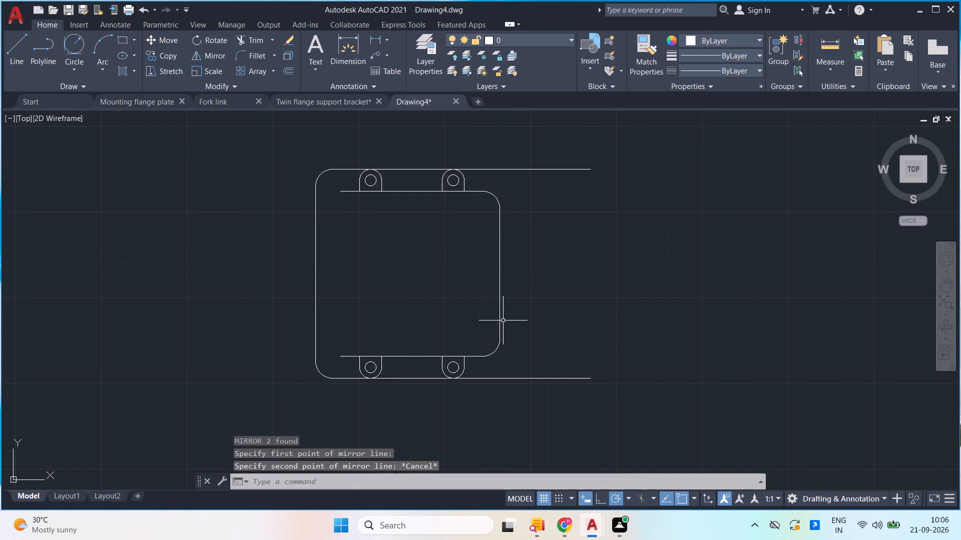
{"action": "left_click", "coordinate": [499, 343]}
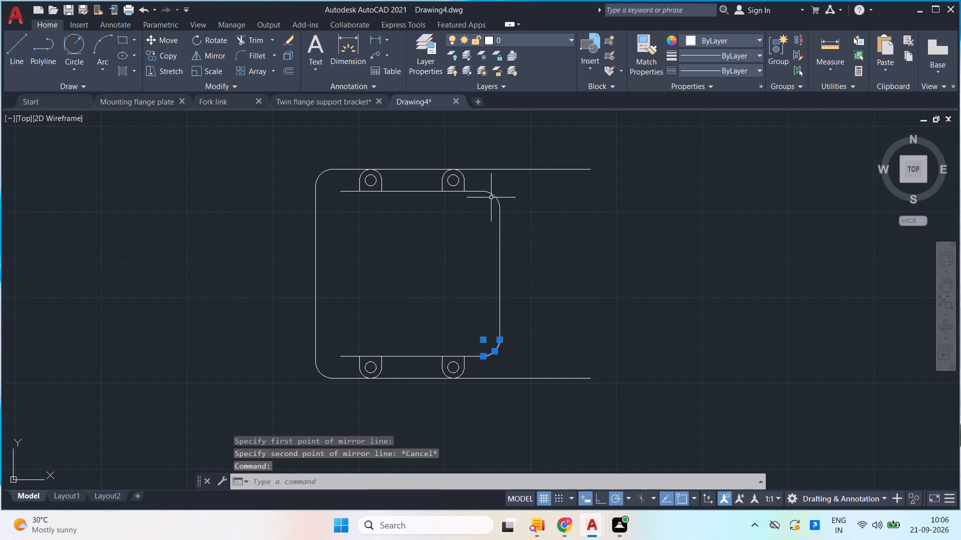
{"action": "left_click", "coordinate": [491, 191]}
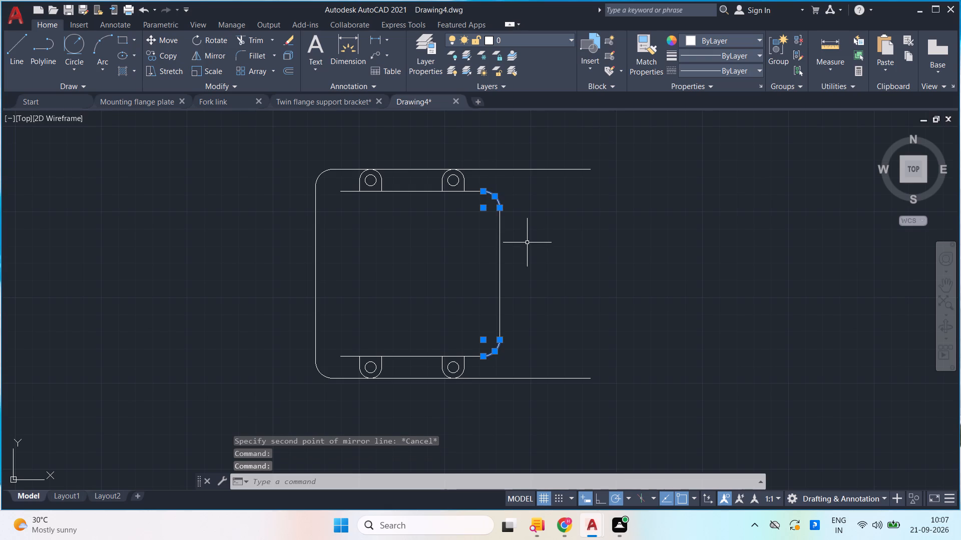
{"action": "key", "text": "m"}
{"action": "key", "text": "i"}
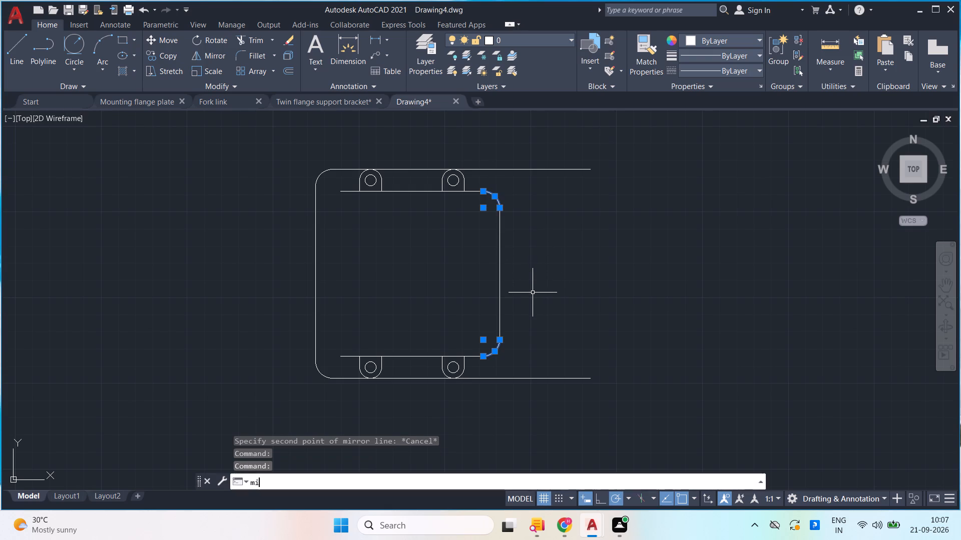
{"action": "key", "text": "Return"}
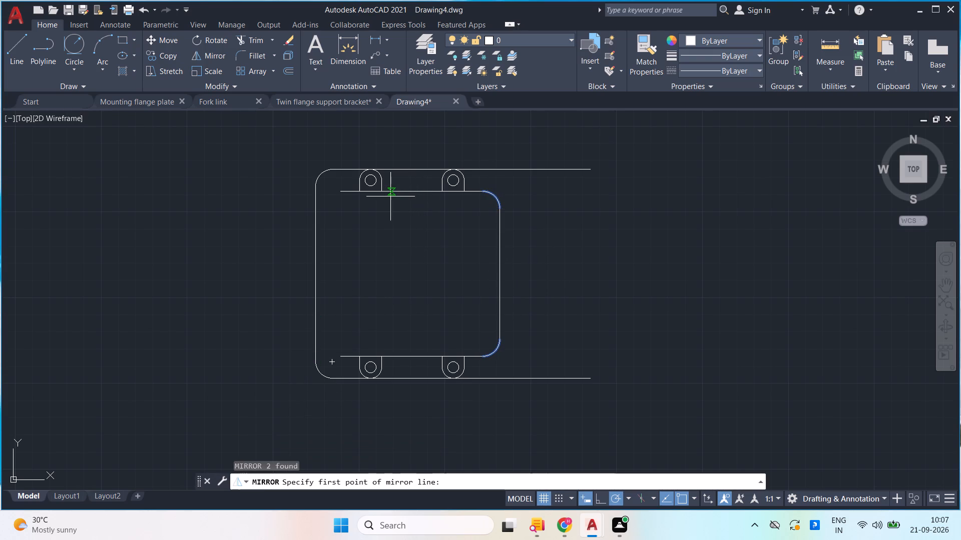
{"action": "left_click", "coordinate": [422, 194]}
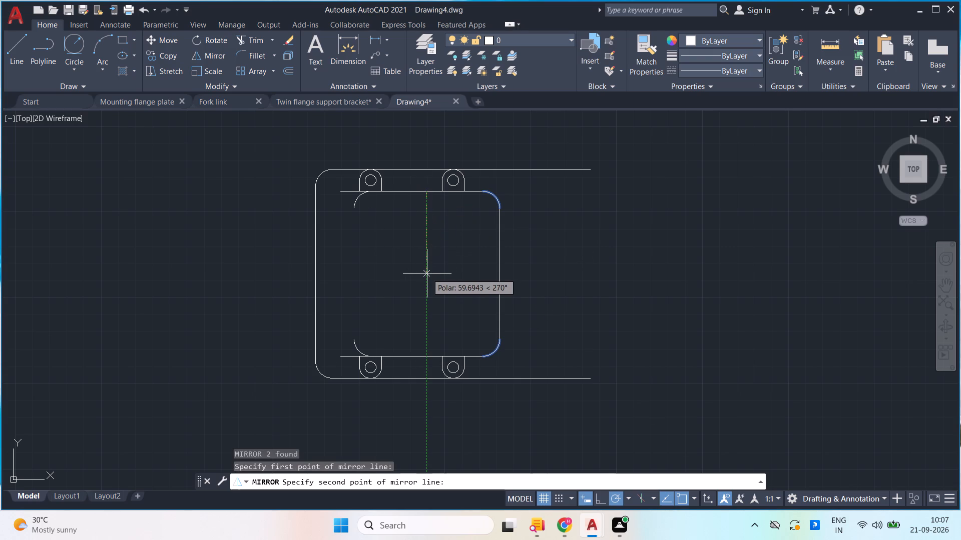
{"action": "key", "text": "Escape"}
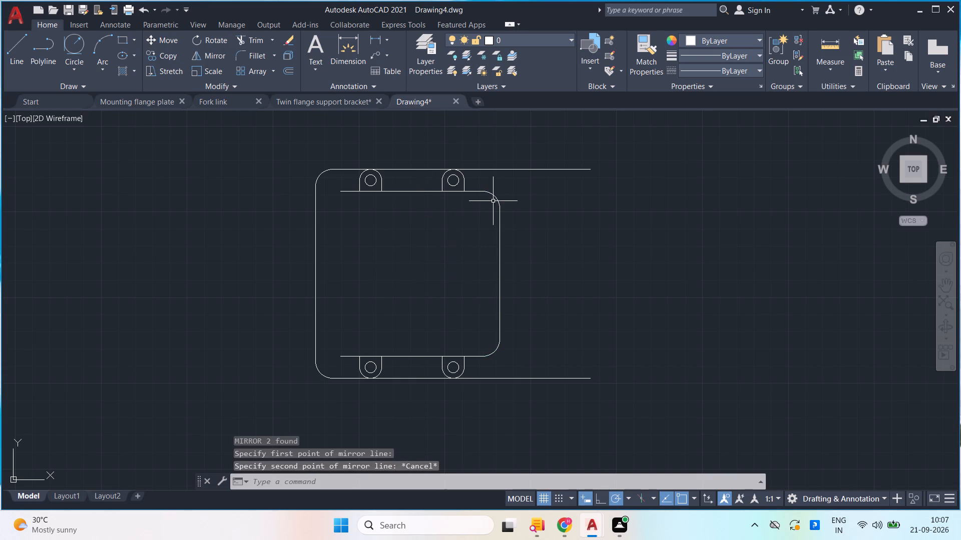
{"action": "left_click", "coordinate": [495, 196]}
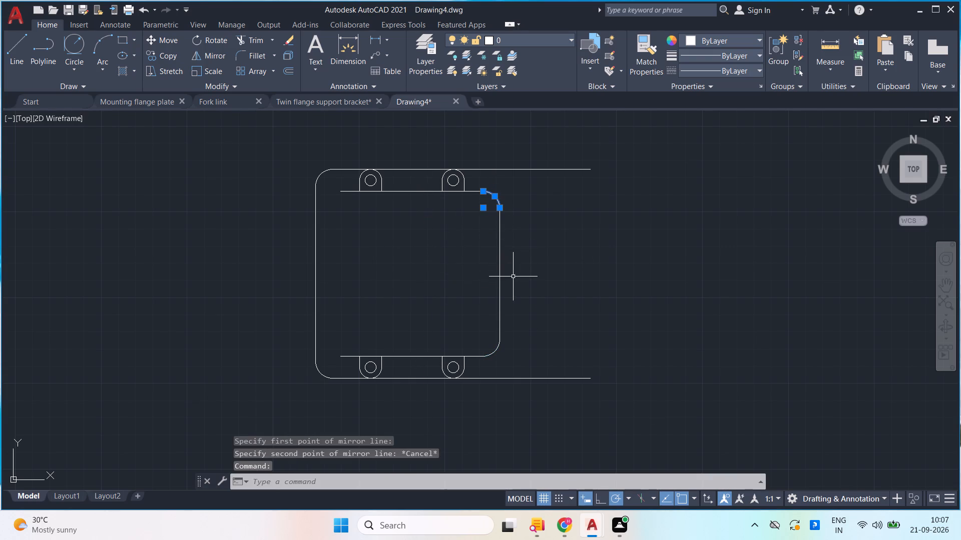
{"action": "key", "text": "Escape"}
Draw a vertical line joining the left ends of the upper and lower inner horizontal lines.
{"action": "key", "text": "l"}
{"action": "key", "text": "Return"}
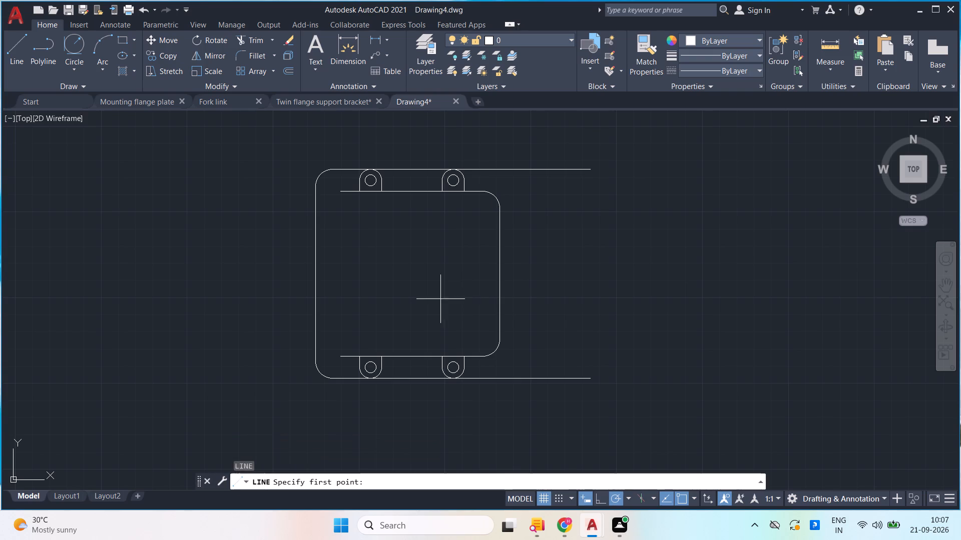
{"action": "left_click", "coordinate": [340, 193]}
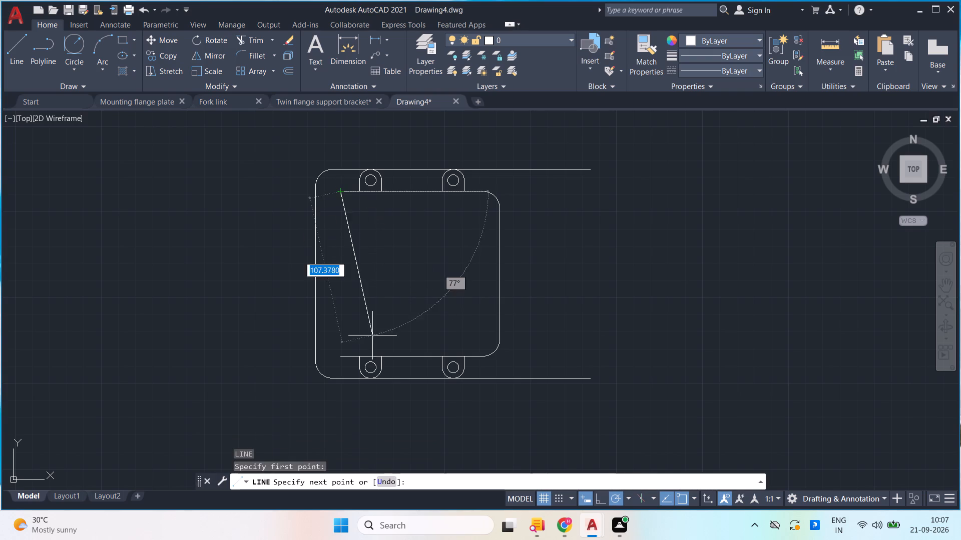
{"action": "left_click", "coordinate": [344, 356]}
{"action": "key", "text": "space"}
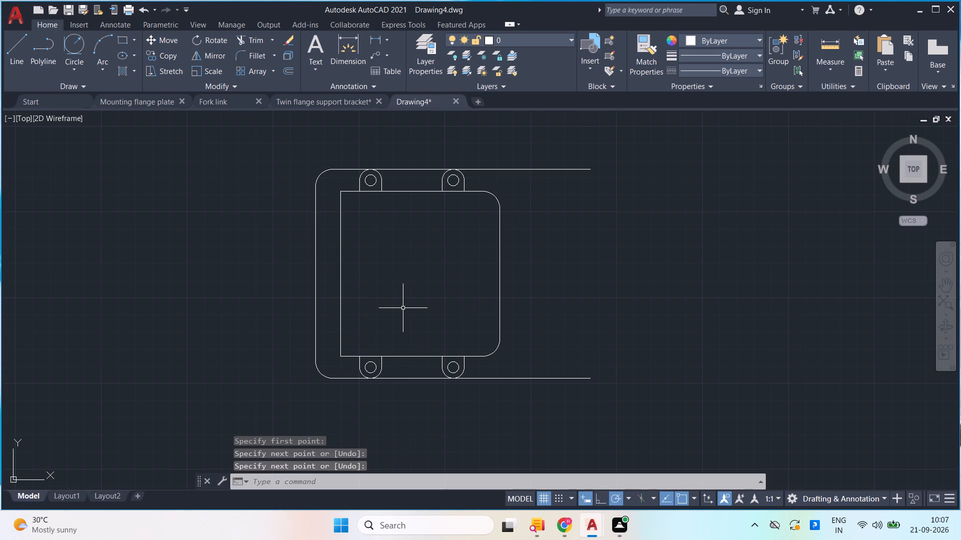
Fillet the upper-left and lower-left corners of the inner outline with a radius of 12.
{"action": "key", "text": "f"}
{"action": "key", "text": "Return"}
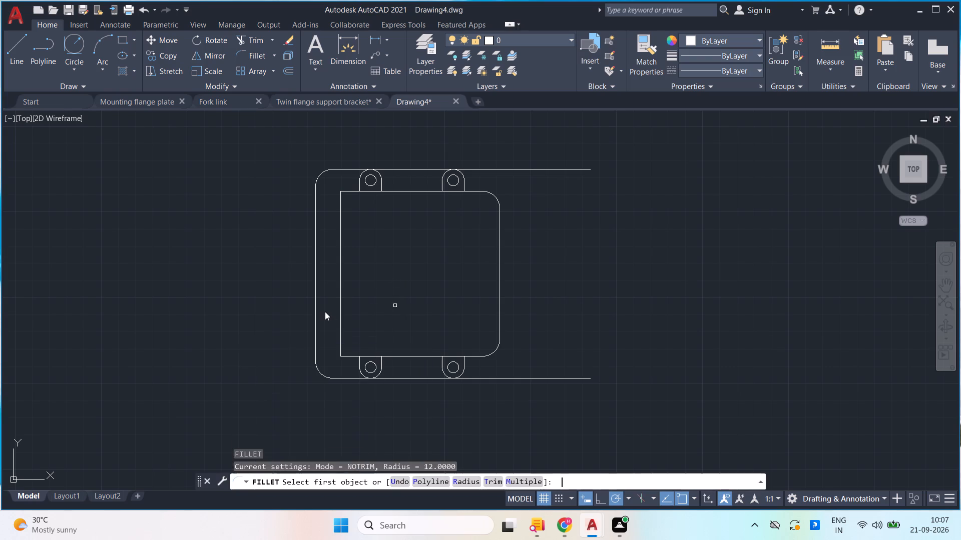
{"action": "key", "text": "Return"}
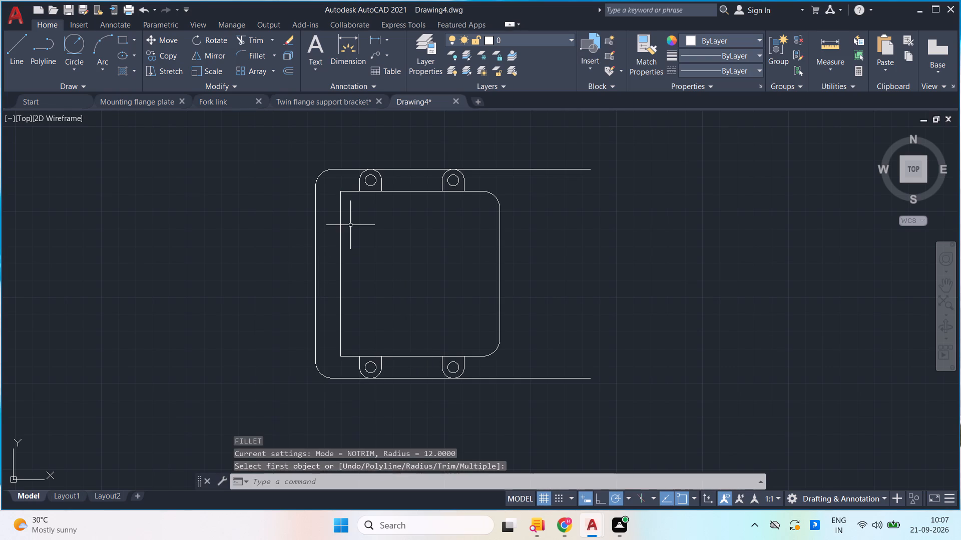
{"action": "key", "text": "Return"}
{"action": "left_click", "coordinate": [341, 210]}
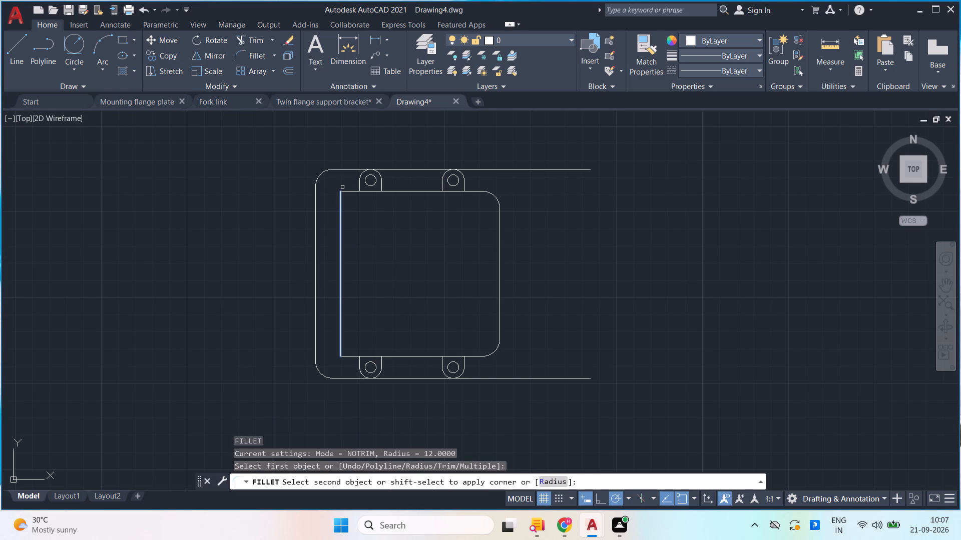
{"action": "left_click", "coordinate": [354, 192]}
{"action": "key", "text": "space"}
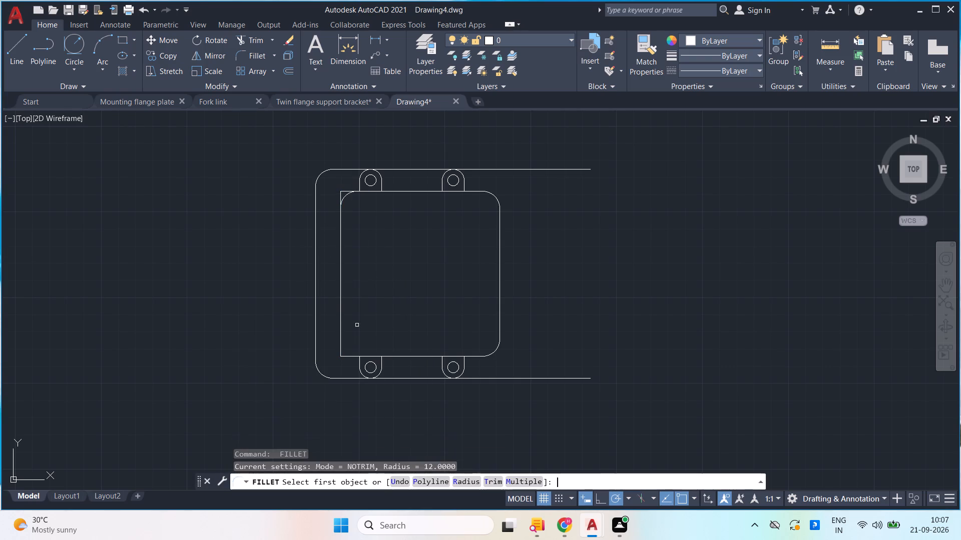
{"action": "left_click", "coordinate": [349, 355]}
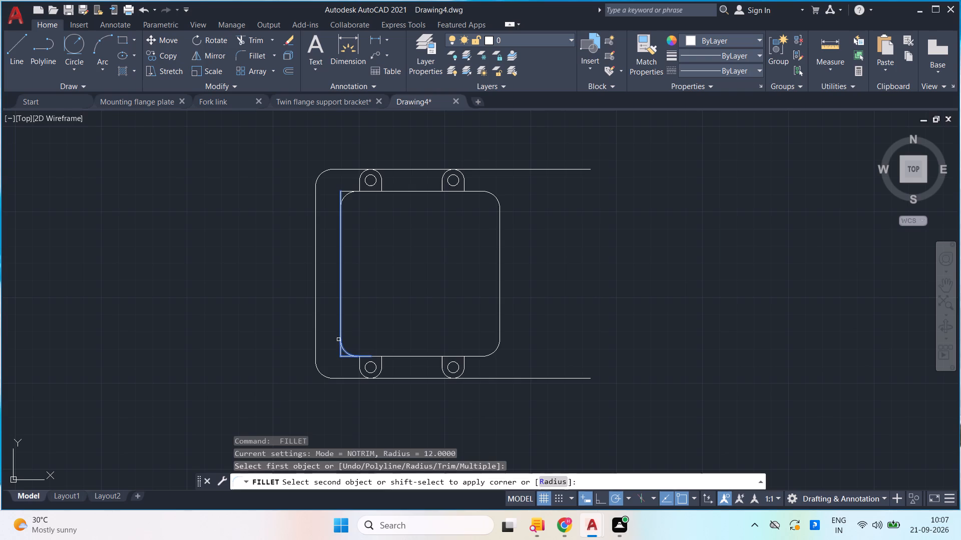
{"action": "left_click", "coordinate": [338, 339]}
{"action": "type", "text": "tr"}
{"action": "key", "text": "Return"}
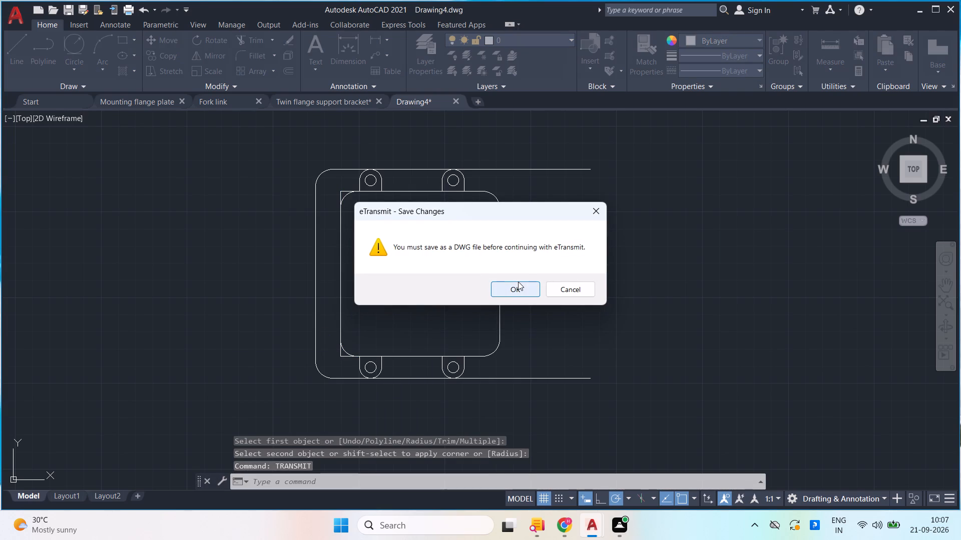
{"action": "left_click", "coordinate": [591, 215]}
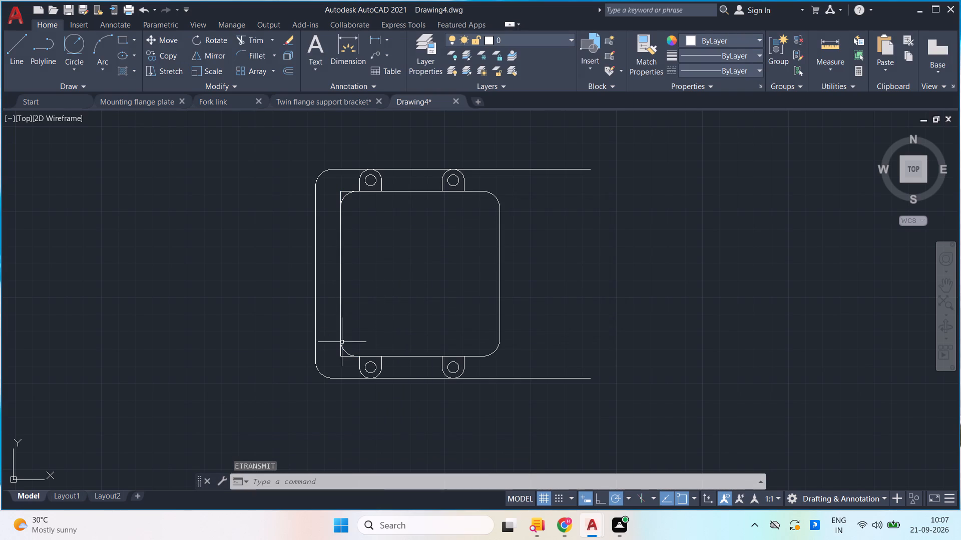
Trim the line ends projecting beyond the two fillet arcs at the inner outline's left corners.
{"action": "type", "text": "tr"}
{"action": "key", "text": "Return"}
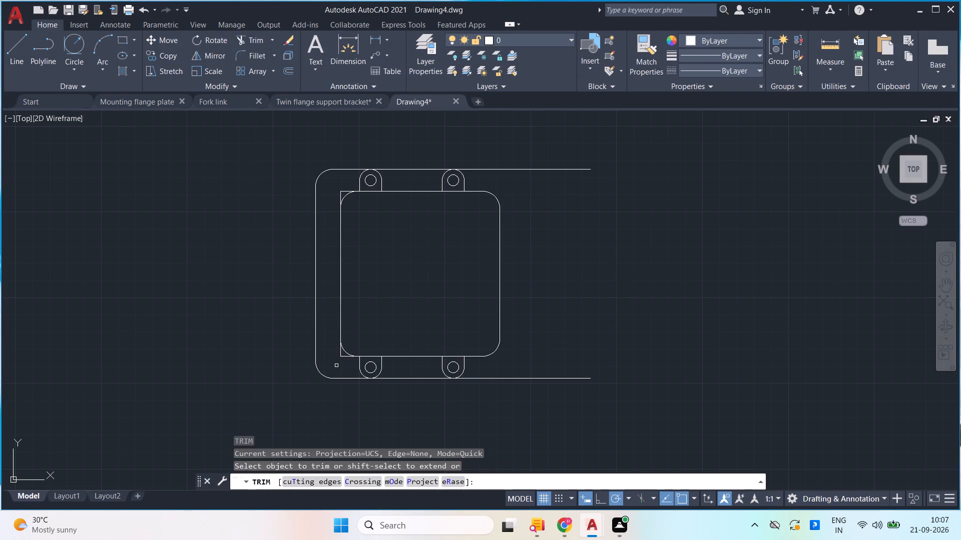
{"action": "left_click", "coordinate": [348, 355]}
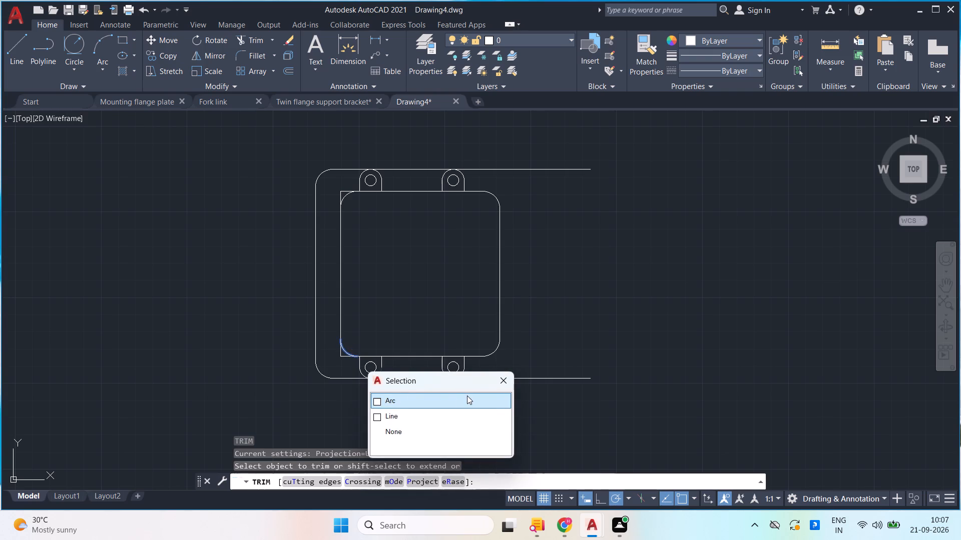
{"action": "left_click", "coordinate": [415, 429]}
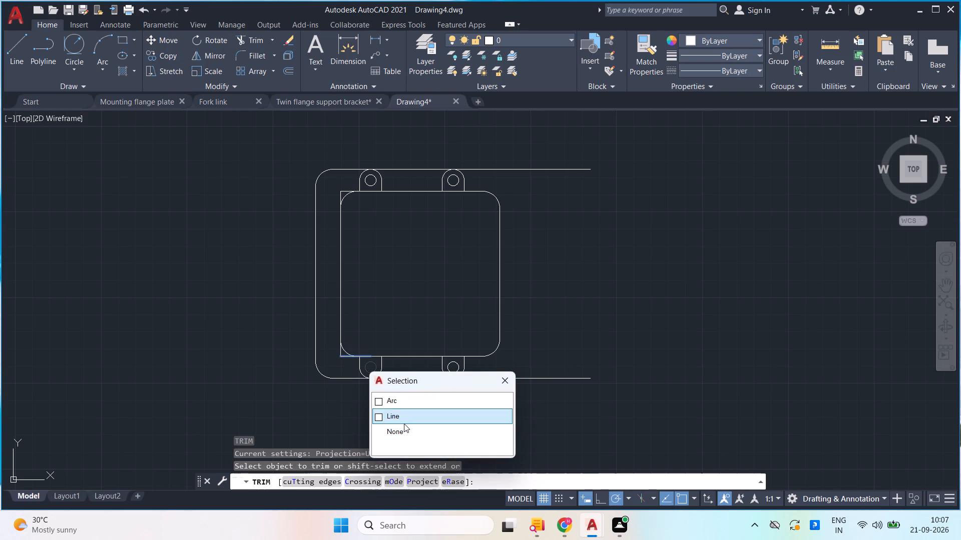
{"action": "left_click", "coordinate": [405, 434]}
{"action": "left_click", "coordinate": [344, 358]}
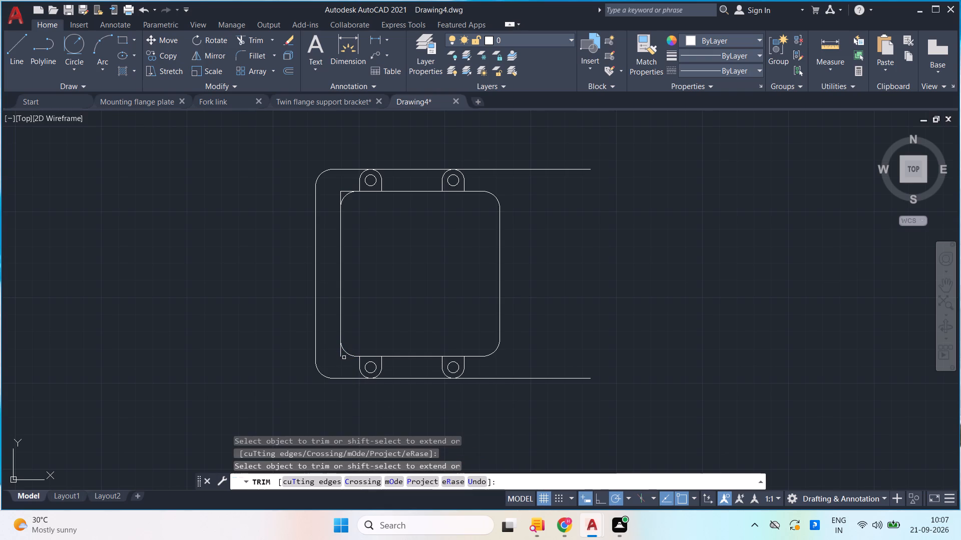
{"action": "left_click", "coordinate": [340, 353]}
{"action": "left_click", "coordinate": [348, 182]}
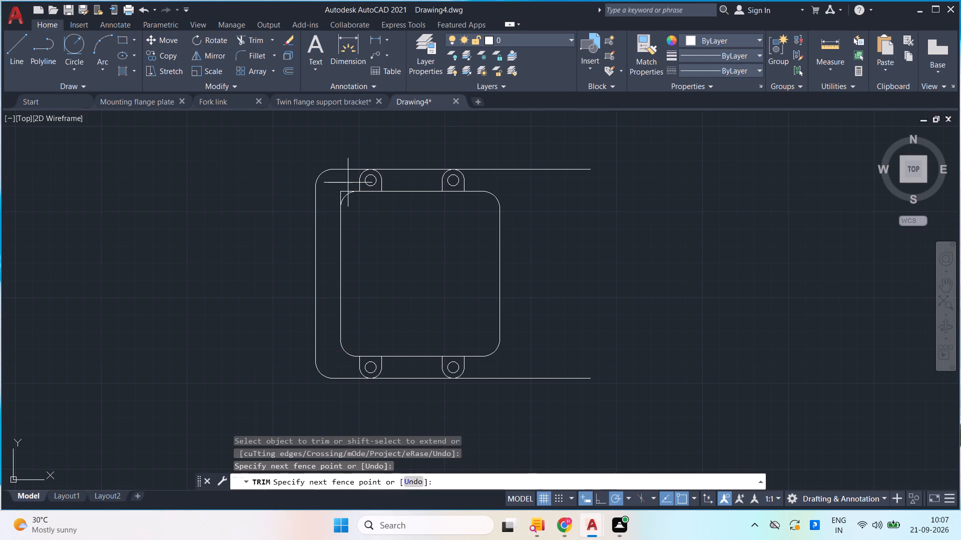
{"action": "left_click", "coordinate": [339, 201]}
{"action": "key", "text": "Escape"}
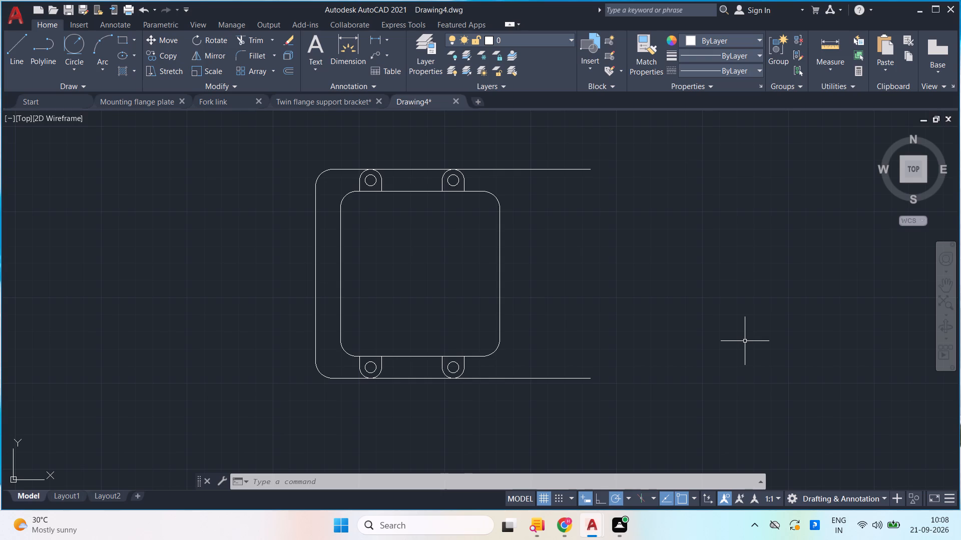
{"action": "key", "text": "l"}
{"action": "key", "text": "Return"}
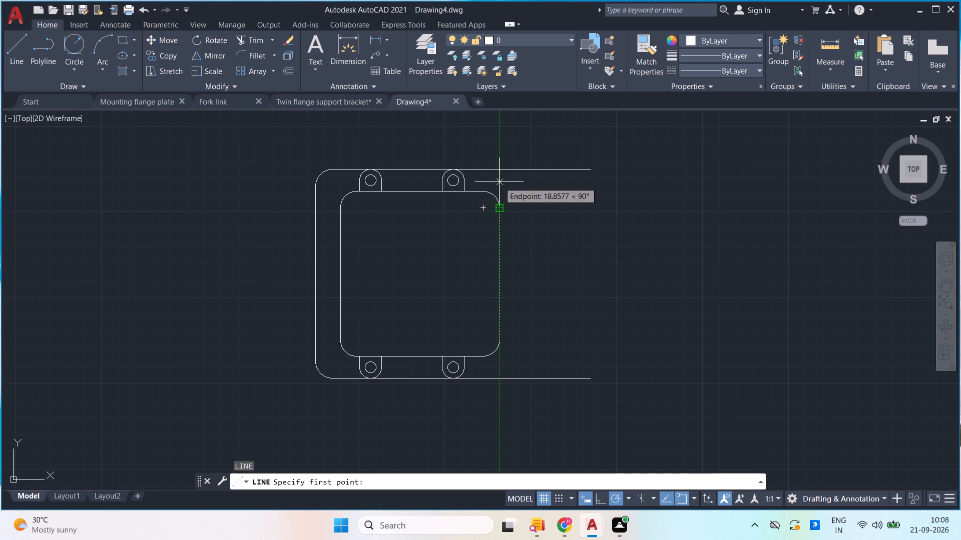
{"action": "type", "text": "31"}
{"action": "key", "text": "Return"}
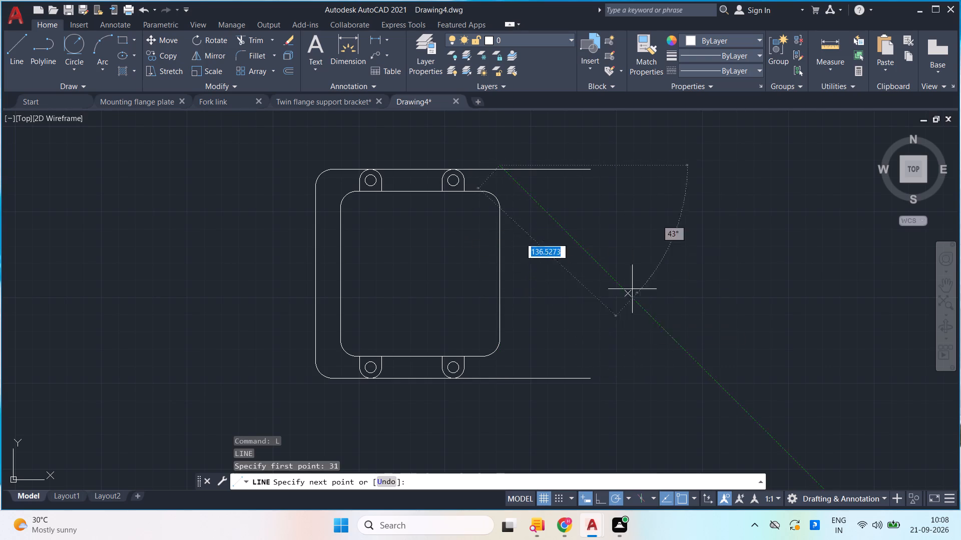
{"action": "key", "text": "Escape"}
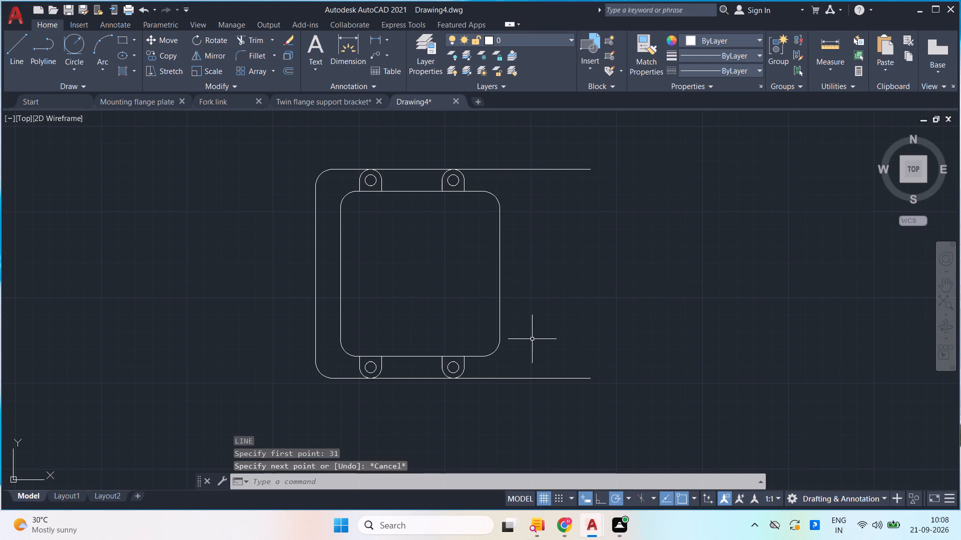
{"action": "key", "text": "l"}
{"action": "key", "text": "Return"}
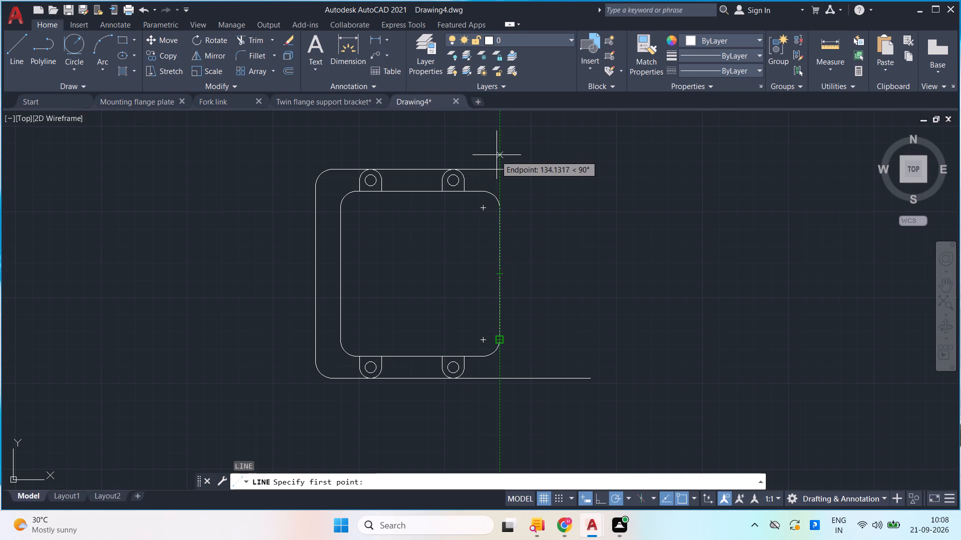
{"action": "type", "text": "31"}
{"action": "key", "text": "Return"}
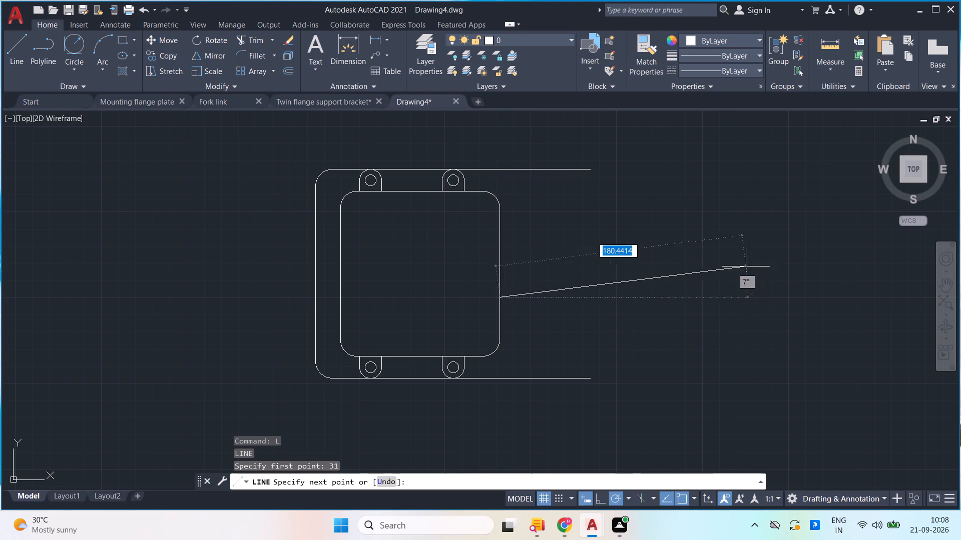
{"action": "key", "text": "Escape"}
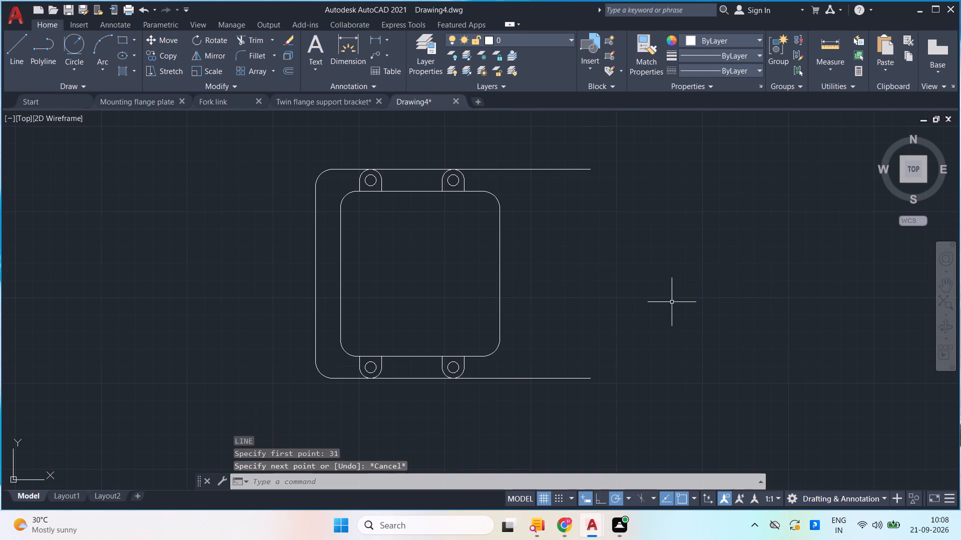
Draw a 58-long horizontal line extending outward to the right from the midpoint of the inner outline's right side.
{"action": "key", "text": "l"}
{"action": "key", "text": "Return"}
{"action": "left_click", "coordinate": [499, 276]}
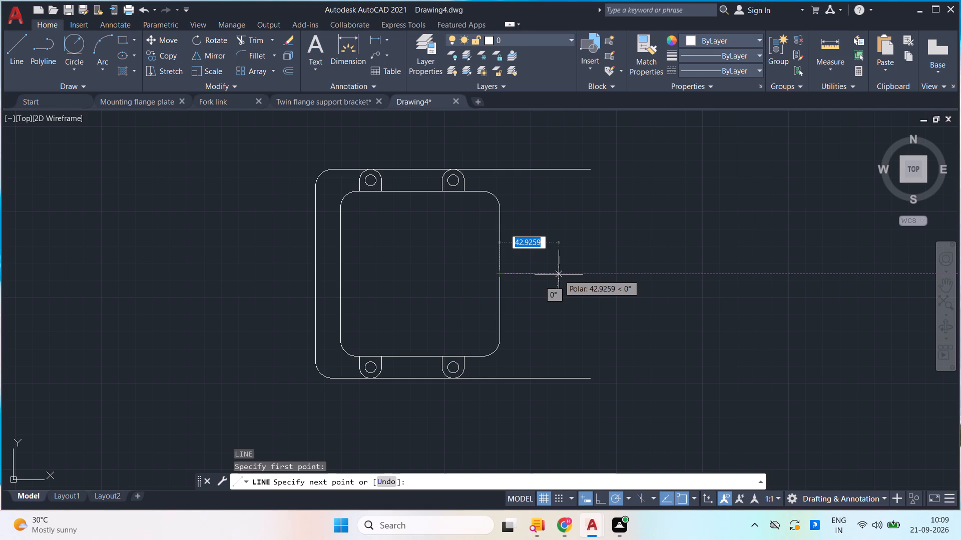
{"action": "type", "text": "58"}
{"action": "key", "text": "Return"}
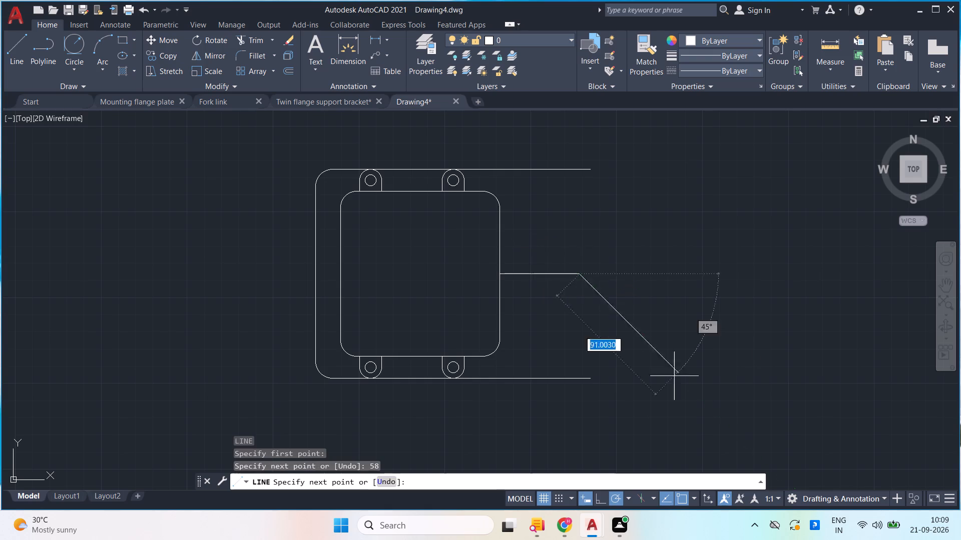
{"action": "key", "text": "space"}
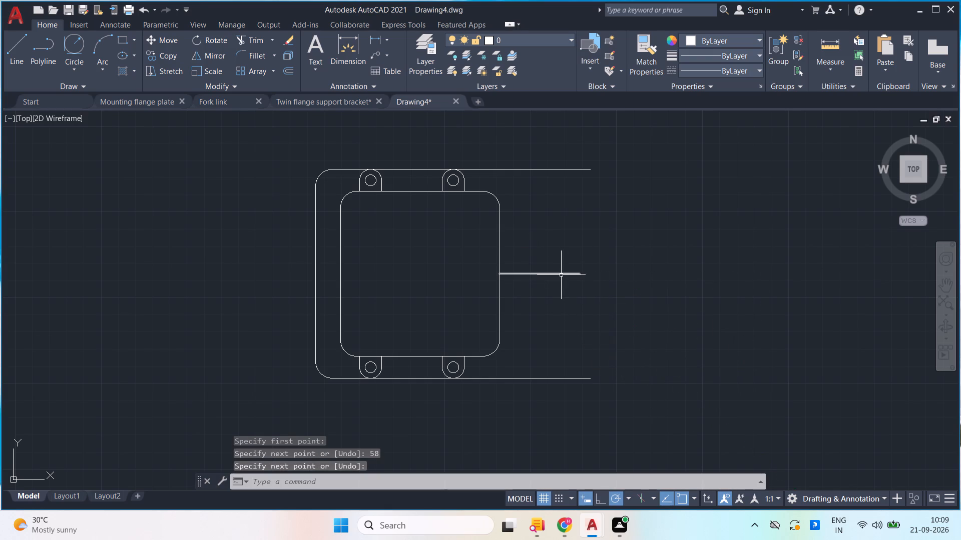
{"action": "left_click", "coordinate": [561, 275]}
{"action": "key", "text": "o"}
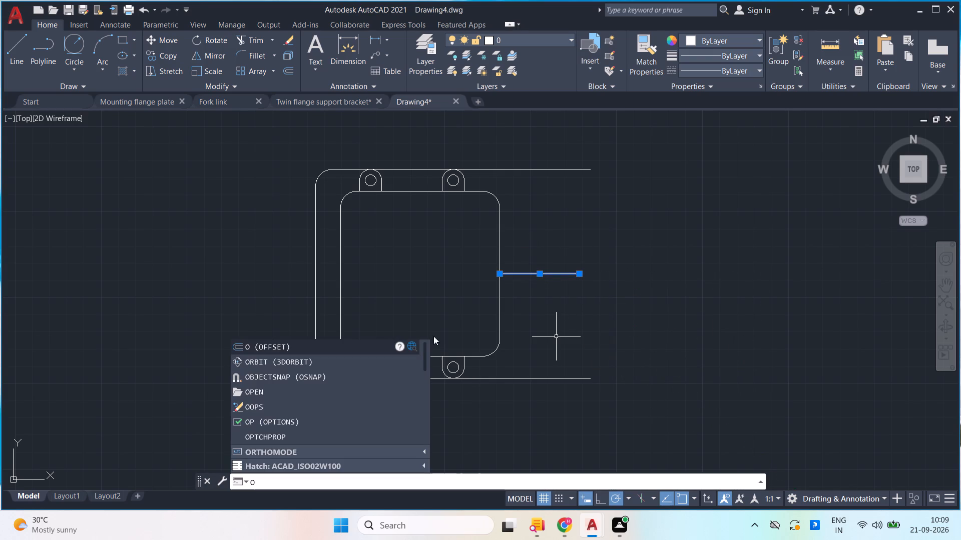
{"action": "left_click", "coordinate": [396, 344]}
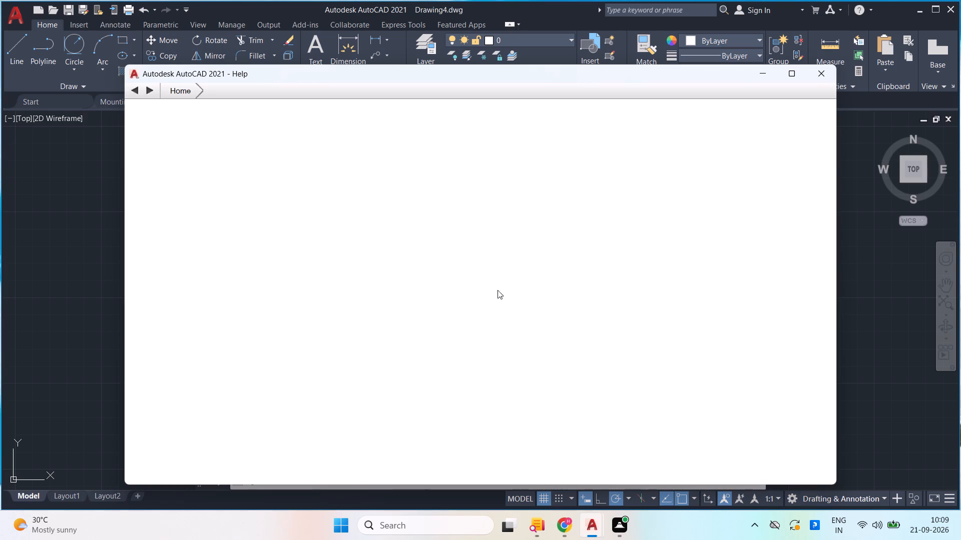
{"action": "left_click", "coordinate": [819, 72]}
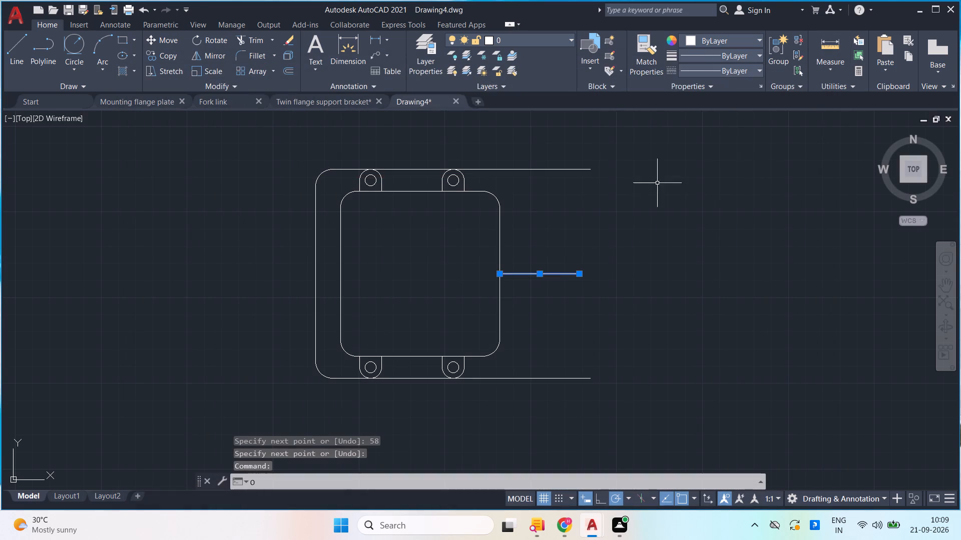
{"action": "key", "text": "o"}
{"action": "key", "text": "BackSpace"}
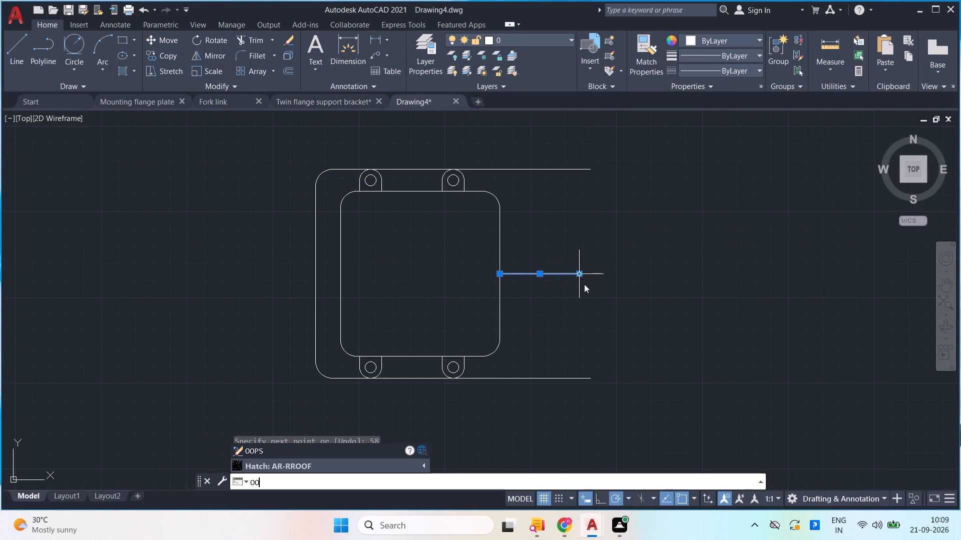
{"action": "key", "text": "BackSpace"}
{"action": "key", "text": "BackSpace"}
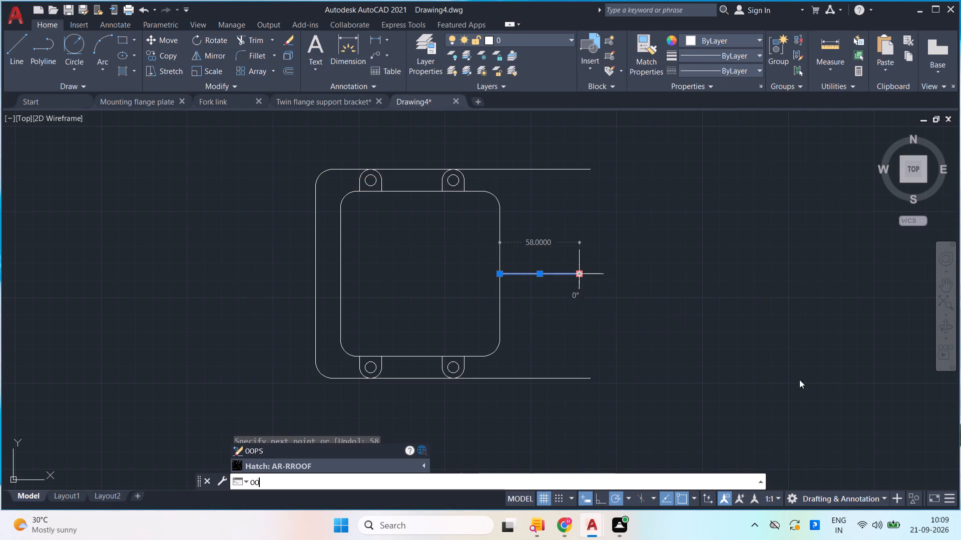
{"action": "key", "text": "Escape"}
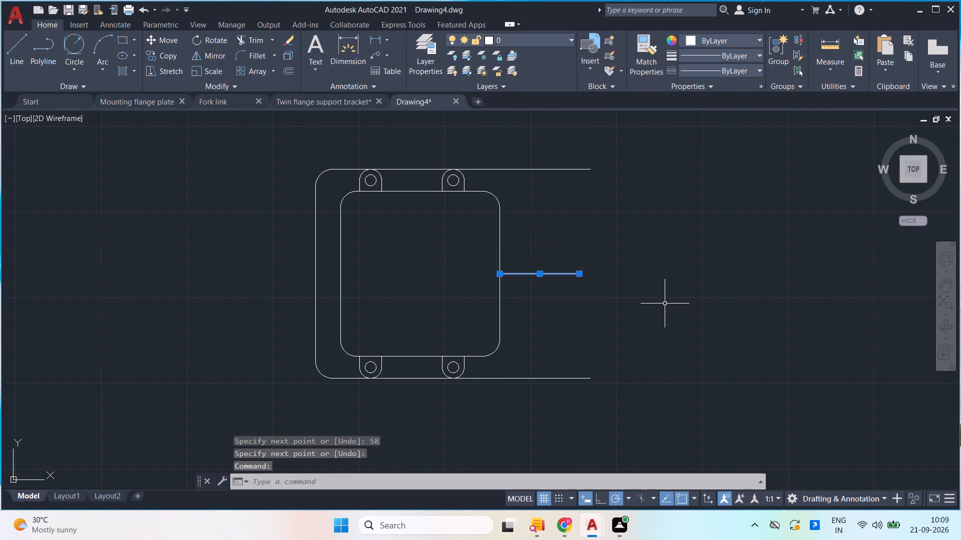
Offset the horizontal line extending from the inner outline's right side by 31, once below and once above.
{"action": "key", "text": "o"}
{"action": "key", "text": "Return"}
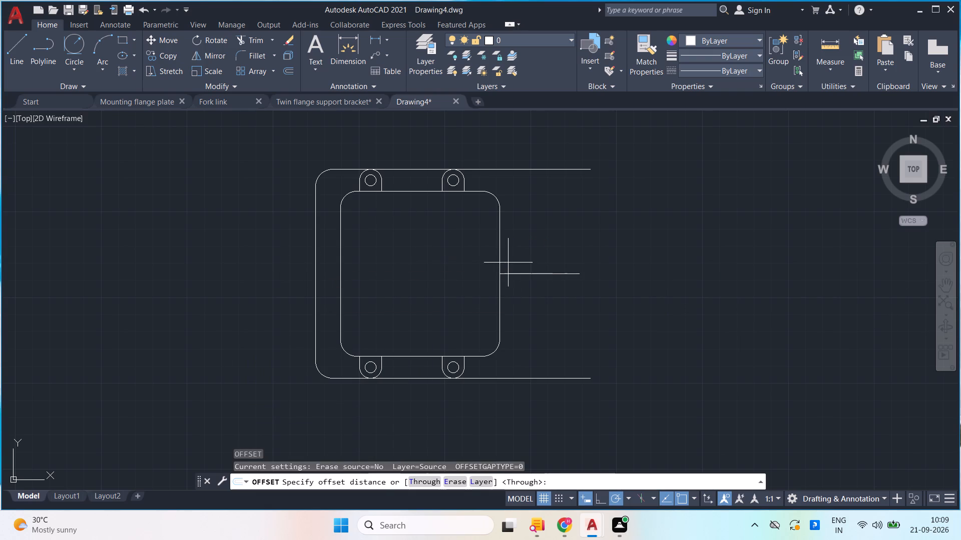
{"action": "left_click", "coordinate": [539, 273]}
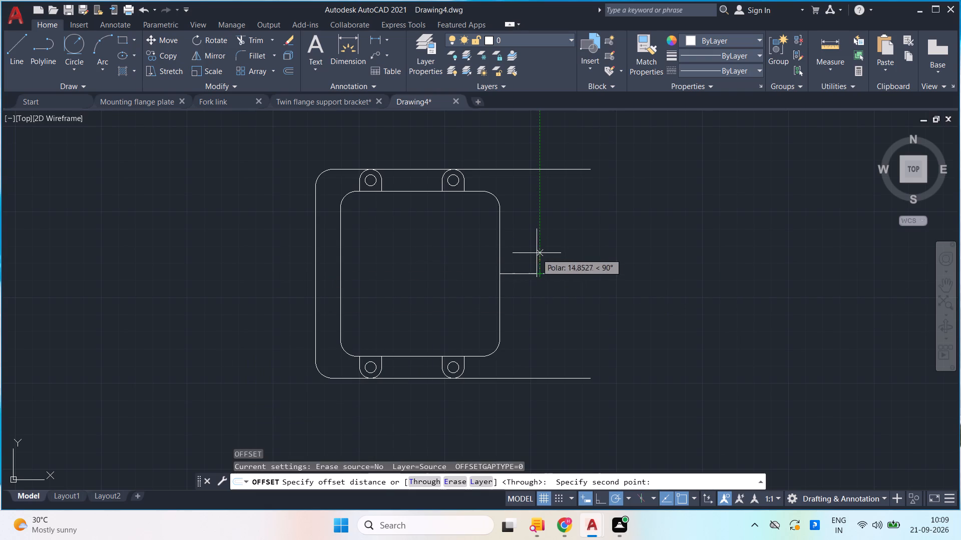
{"action": "type", "text": "31"}
{"action": "key", "text": "Return"}
{"action": "left_click", "coordinate": [536, 250]}
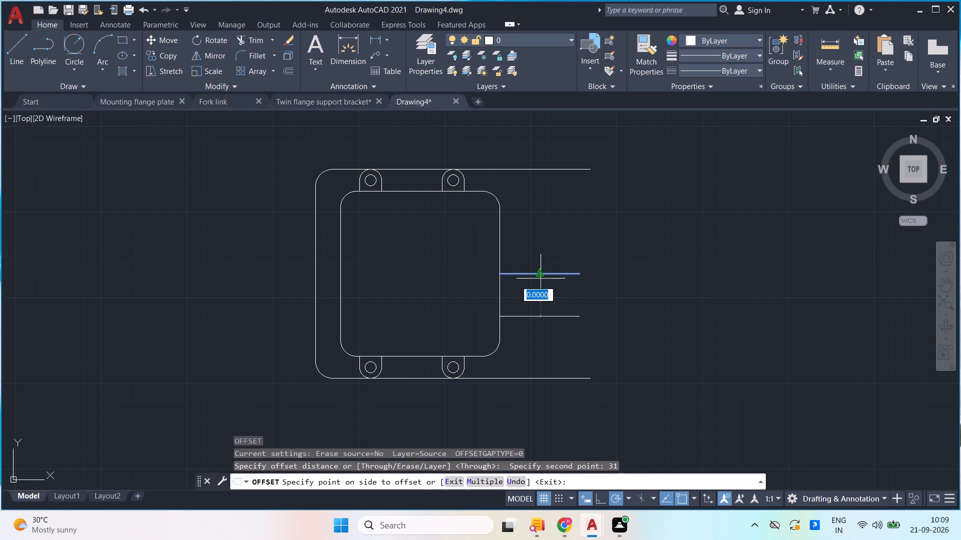
{"action": "left_click", "coordinate": [542, 308]}
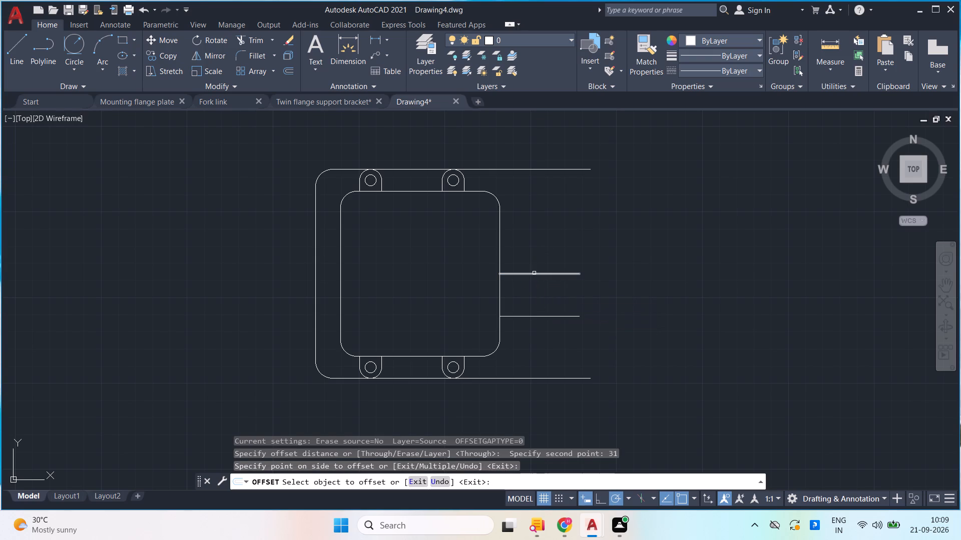
{"action": "left_click", "coordinate": [535, 275]}
{"action": "left_click", "coordinate": [529, 234]}
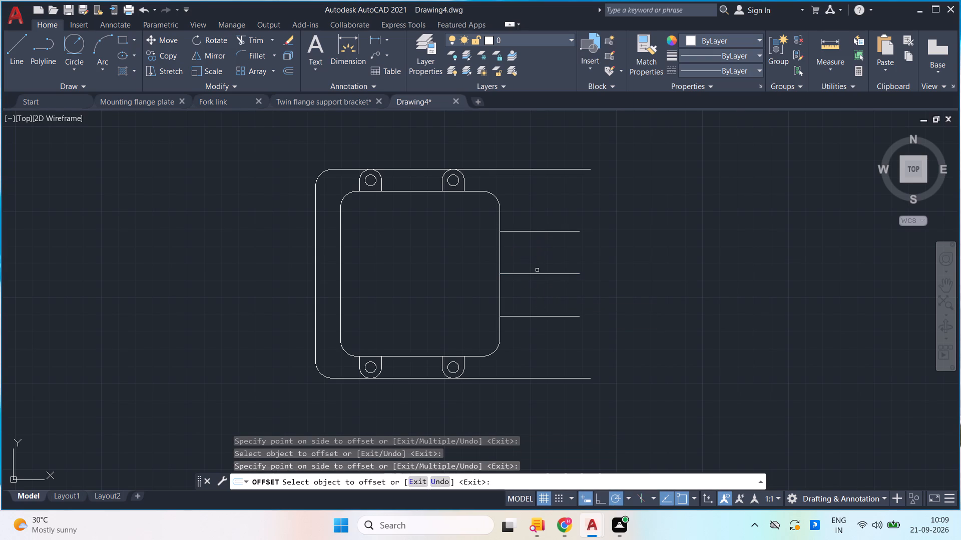
{"action": "key", "text": "Escape"}
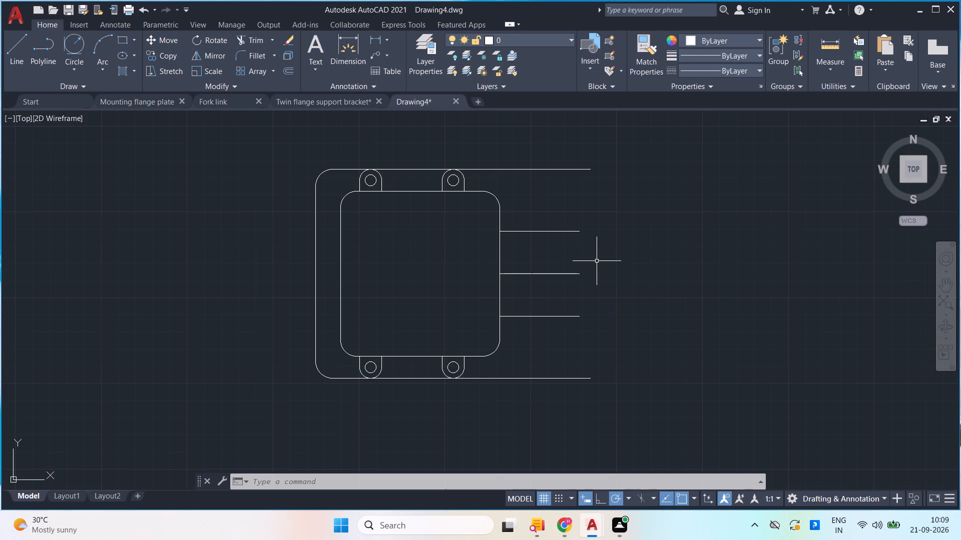
Draw concentric circles of radius 8 and radius 4 centred on the free end of the upper horizontal line.
{"action": "key", "text": "c"}
{"action": "key", "text": "Return"}
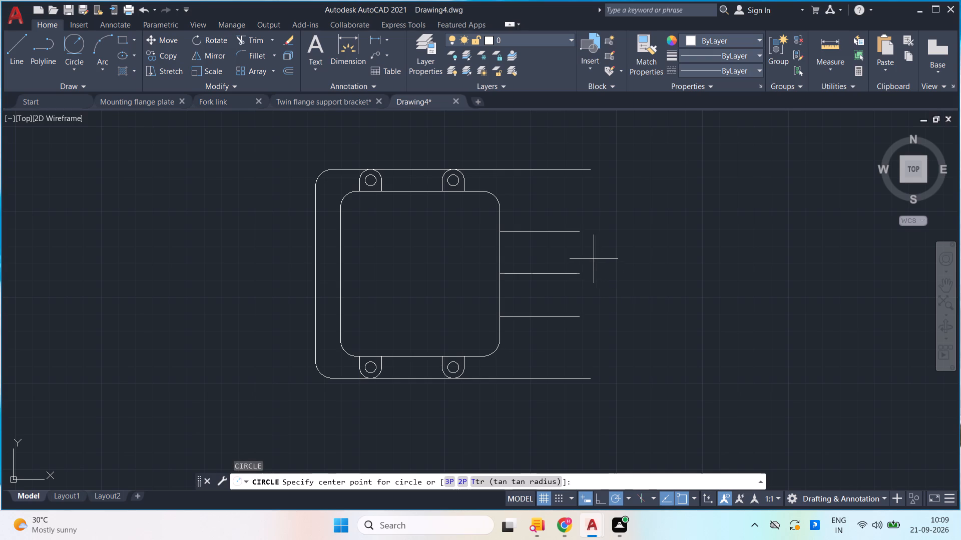
{"action": "left_click", "coordinate": [581, 231]}
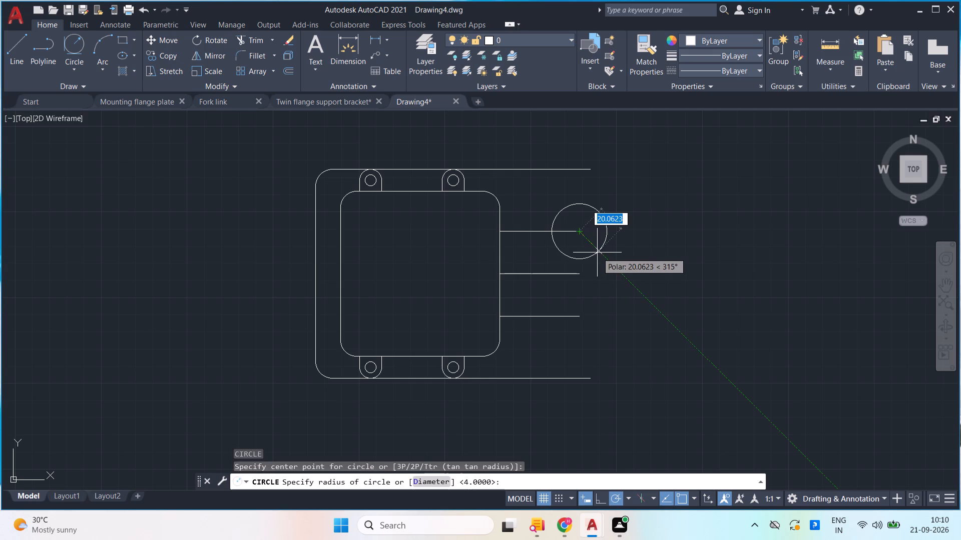
{"action": "key", "text": "8"}
{"action": "key", "text": "Return"}
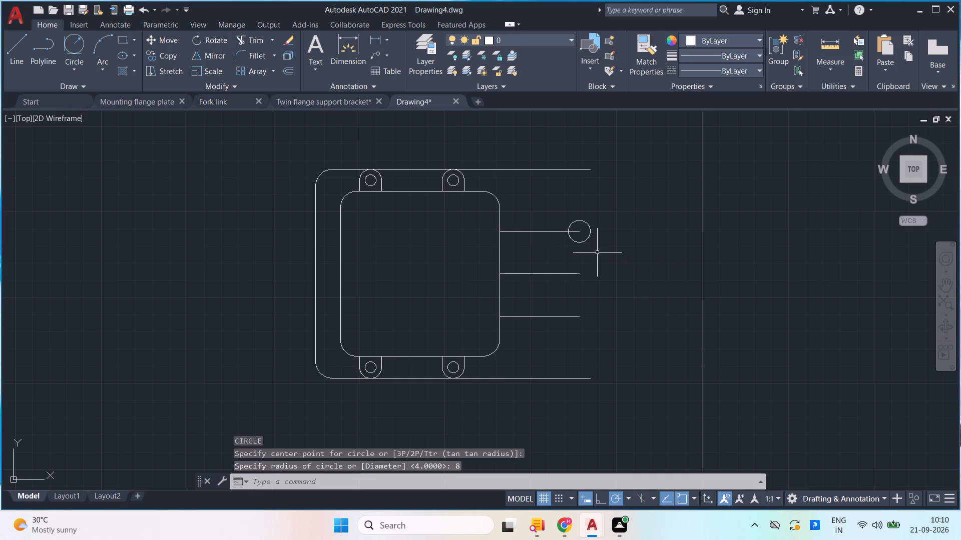
{"action": "key", "text": "space"}
{"action": "left_click", "coordinate": [581, 235]}
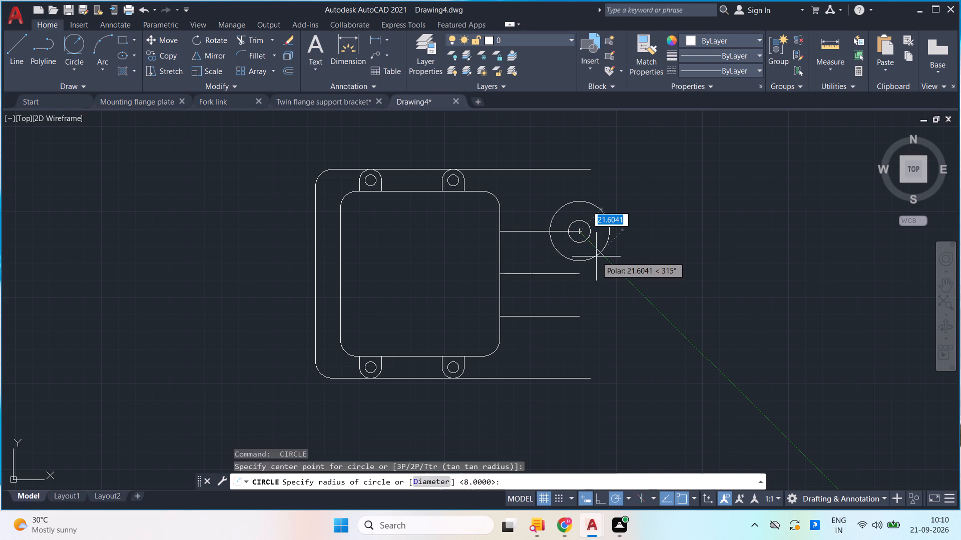
{"action": "key", "text": "4"}
{"action": "key", "text": "Return"}
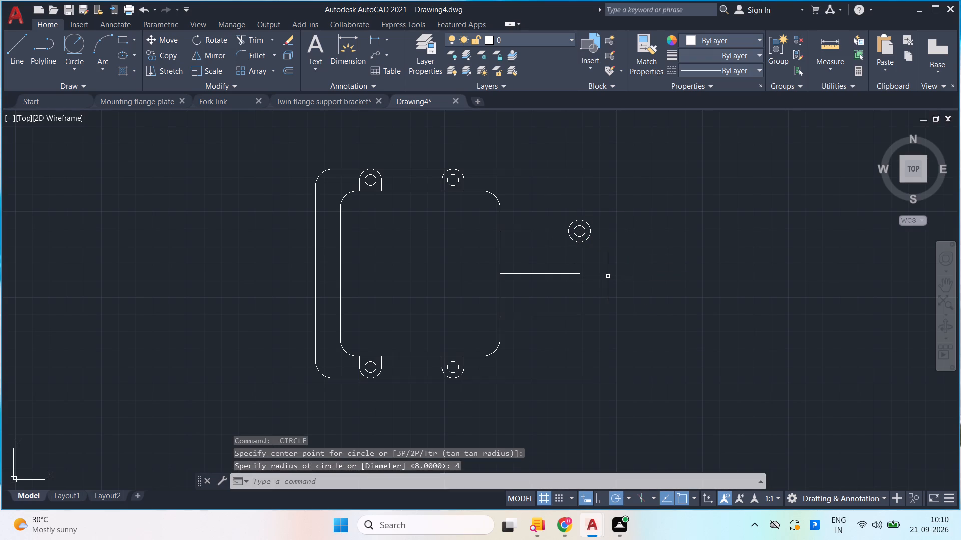
Draw a 45-long vertical line from the outer outline's top-right end down to the radius 8 circle's right quadrant.
{"action": "key", "text": "l"}
{"action": "key", "text": "Return"}
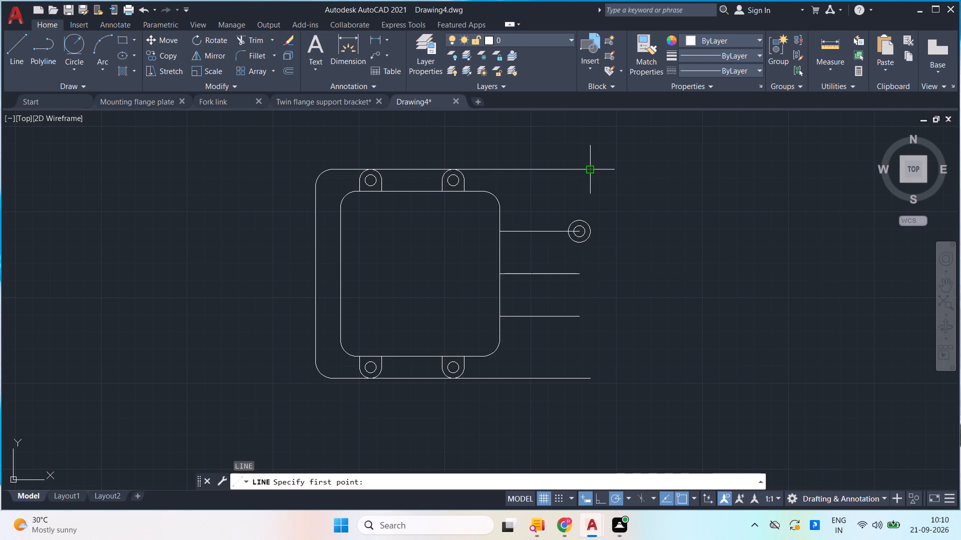
{"action": "left_click", "coordinate": [592, 171]}
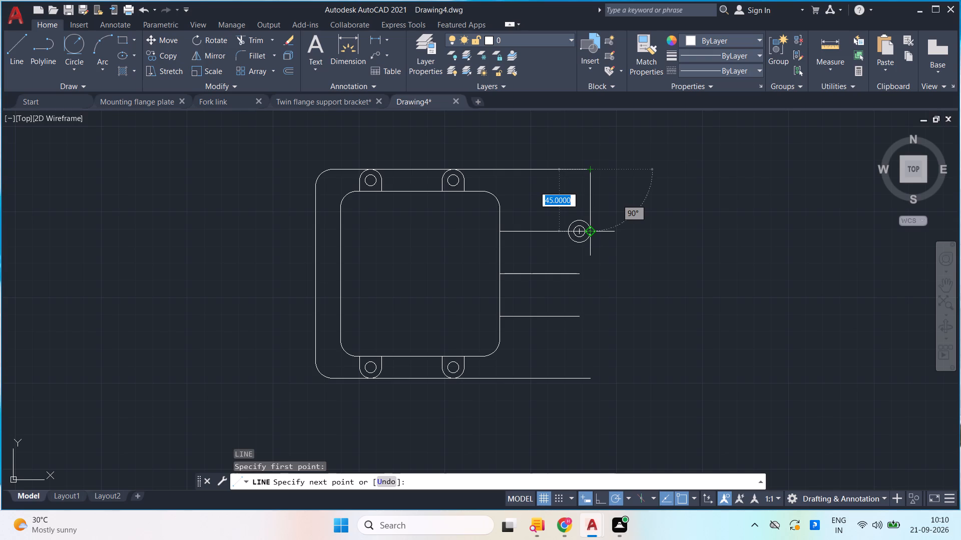
{"action": "left_click", "coordinate": [593, 232]}
{"action": "key", "text": "space"}
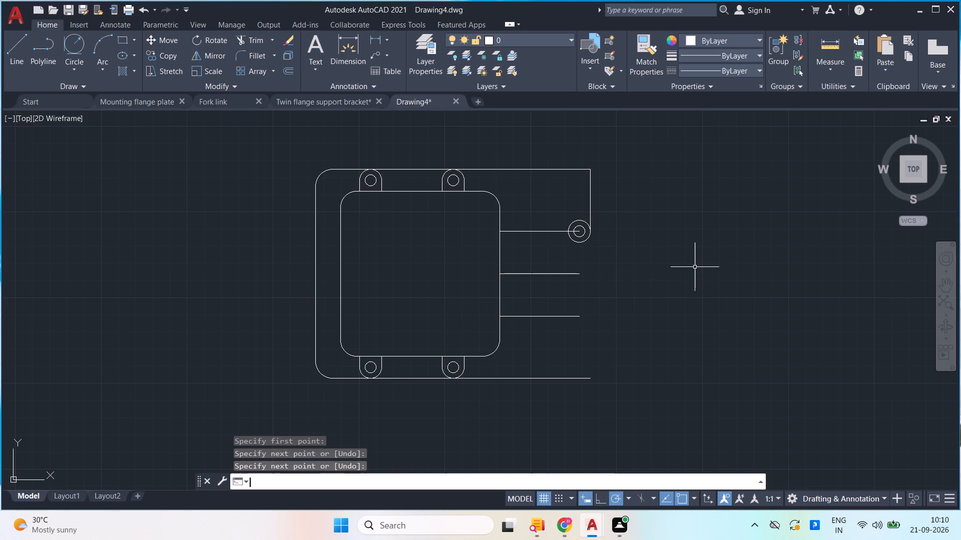
Copy the two concentric circles from the upper horizontal line's free end to the lower horizontal line's free end.
{"action": "left_click", "coordinate": [587, 241]}
{"action": "left_click", "coordinate": [583, 237]}
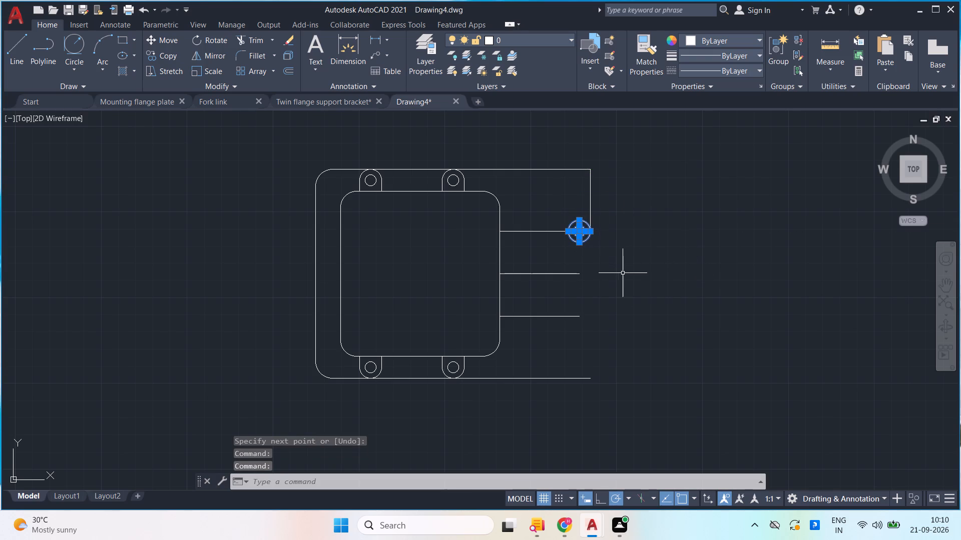
{"action": "type", "text": "co"}
{"action": "left_click", "coordinate": [349, 344]}
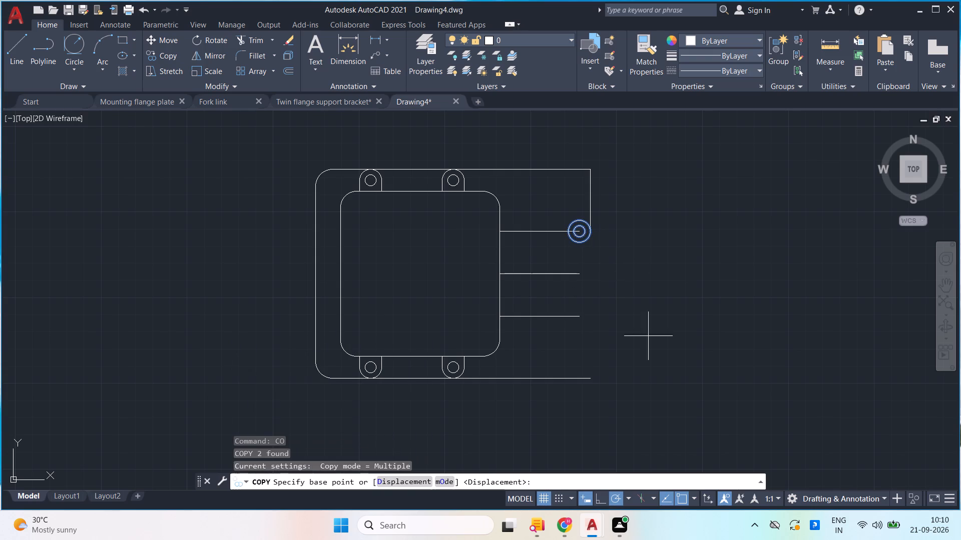
{"action": "left_click", "coordinate": [579, 229]}
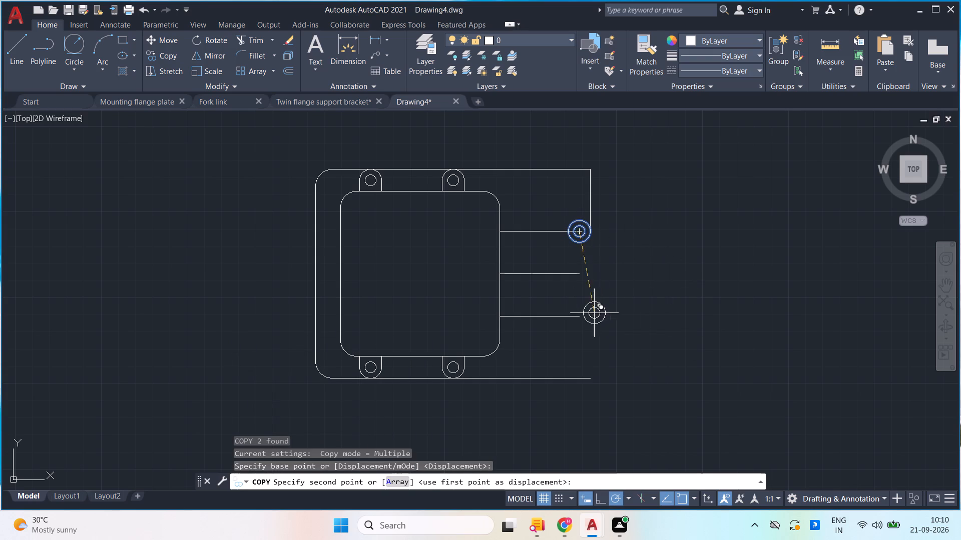
{"action": "scroll", "coordinate": [577, 315], "scroll_direction": "up", "scroll_amount": 3}
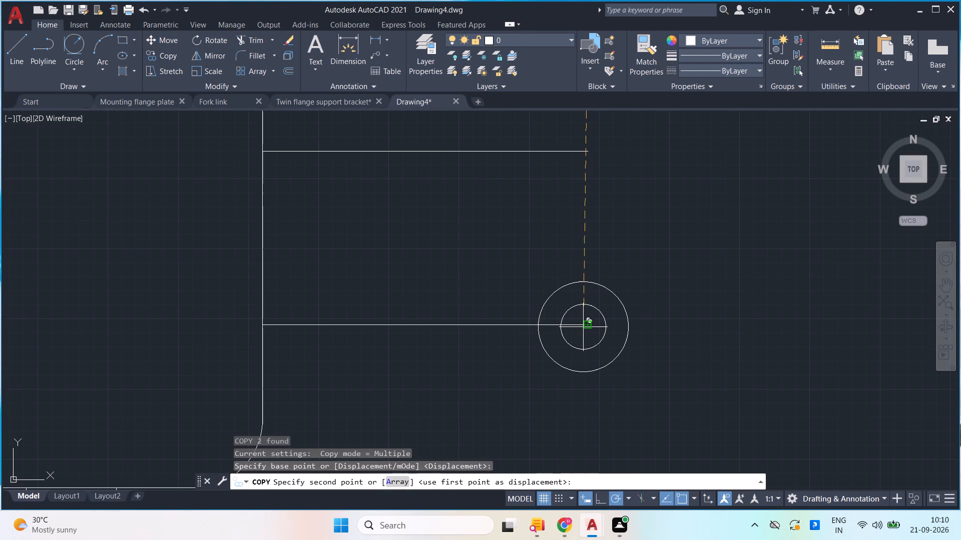
{"action": "left_click", "coordinate": [589, 327]}
{"action": "key", "text": "Escape"}
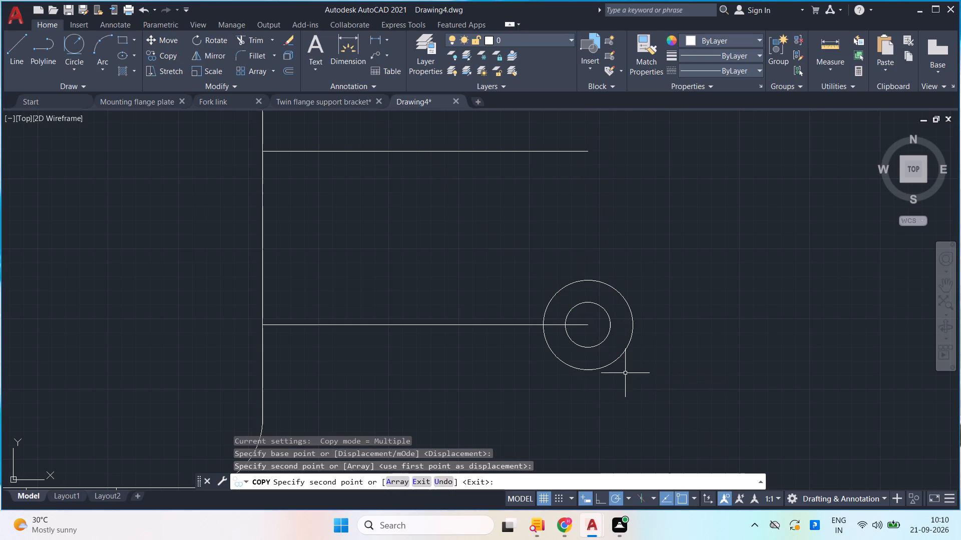
Draw a 45-long vertical line from the outer outline's bottom-right end up to the lower outer circle's right quadrant.
{"action": "scroll", "coordinate": [640, 366], "scroll_direction": "down", "scroll_amount": 2}
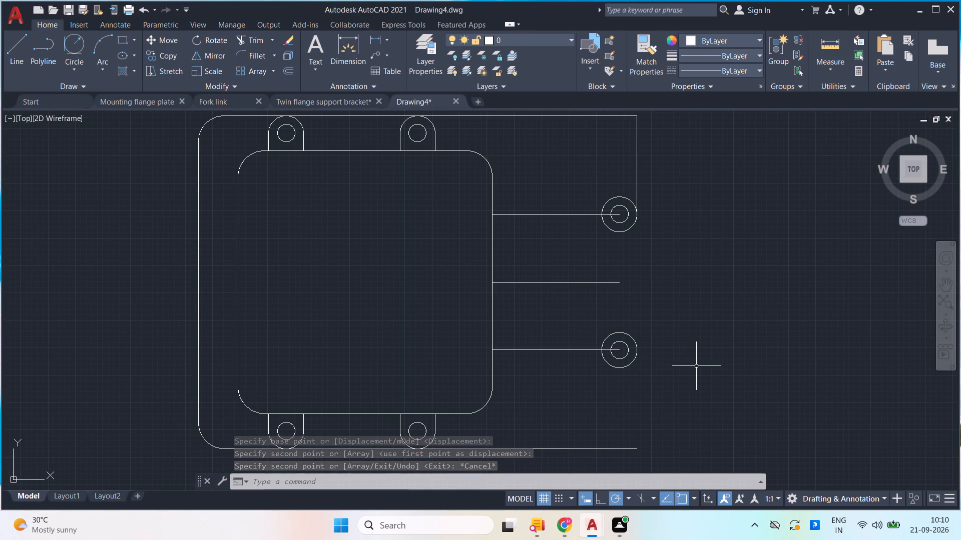
{"action": "key", "text": "l"}
{"action": "key", "text": "Return"}
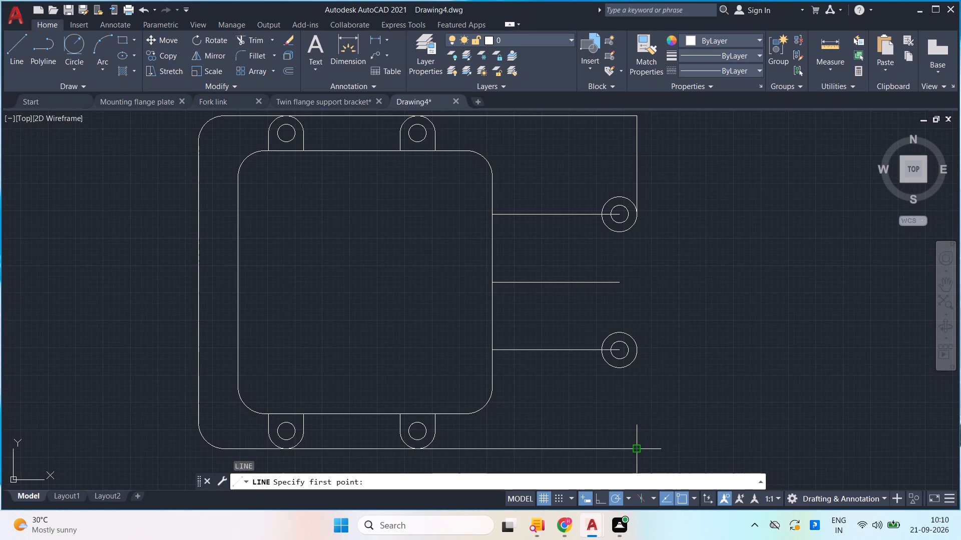
{"action": "left_click", "coordinate": [638, 446]}
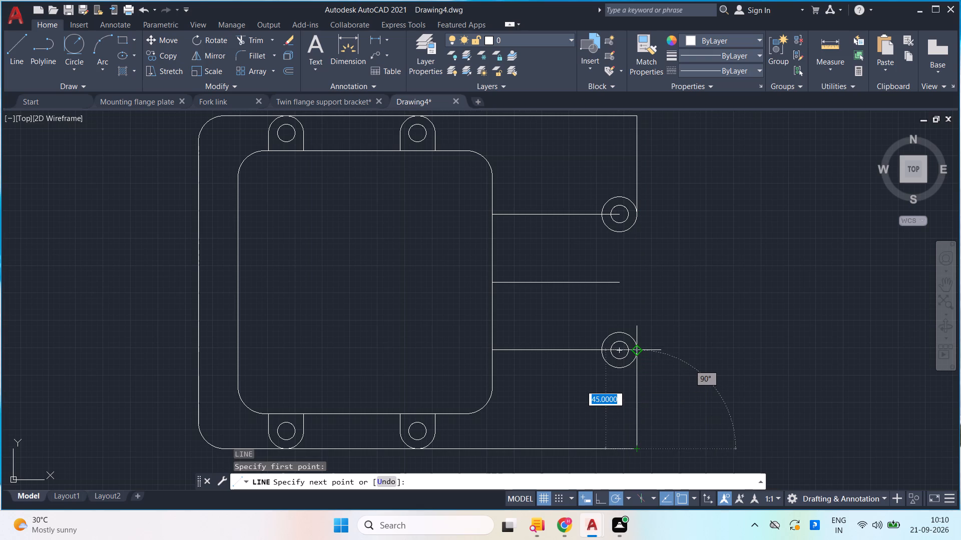
{"action": "left_click", "coordinate": [636, 351]}
{"action": "key", "text": "Escape"}
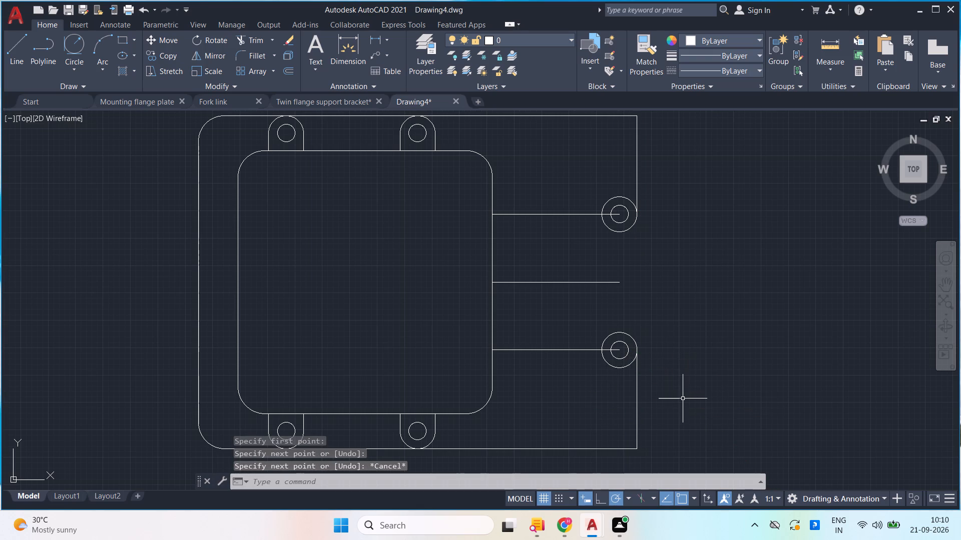
Fillet the lower-right and upper-right corners of the outer outline with a radius of 12.
{"action": "middle_click_drag", "start_coordinate": [691, 427], "coordinate": [677, 443]}
{"action": "scroll", "coordinate": [677, 437], "scroll_direction": "down", "scroll_amount": 1}
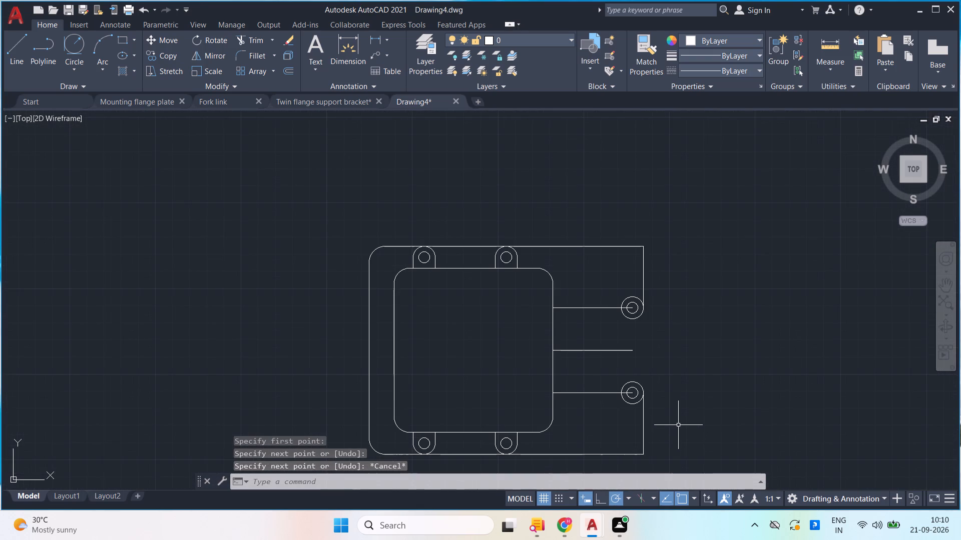
{"action": "middle_click_drag", "start_coordinate": [681, 419], "coordinate": [679, 384]}
{"action": "key", "text": "f"}
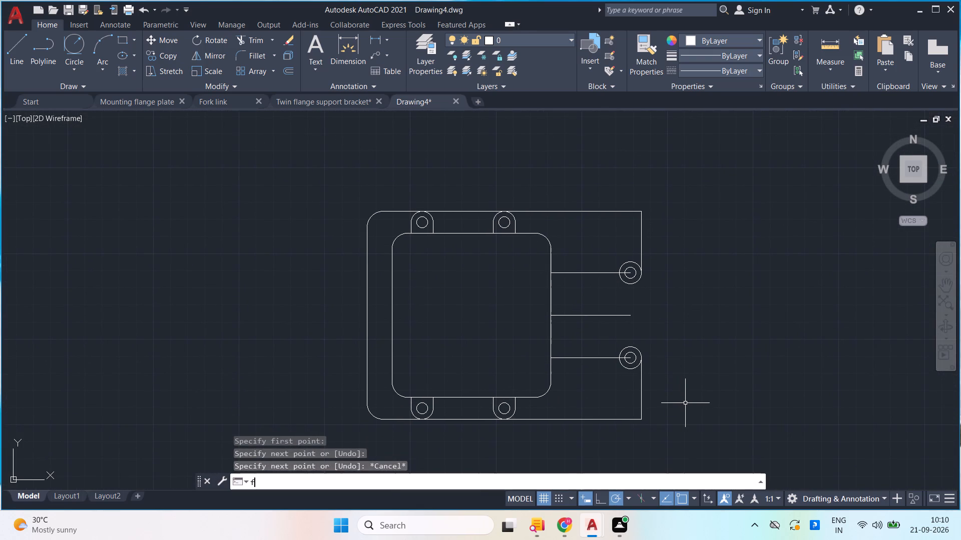
{"action": "key", "text": "Return"}
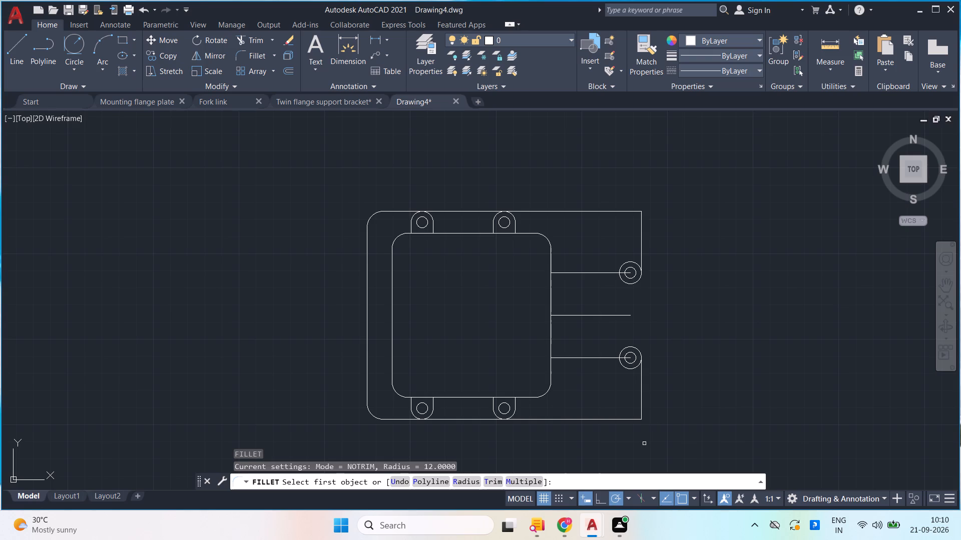
{"action": "left_click", "coordinate": [475, 482]}
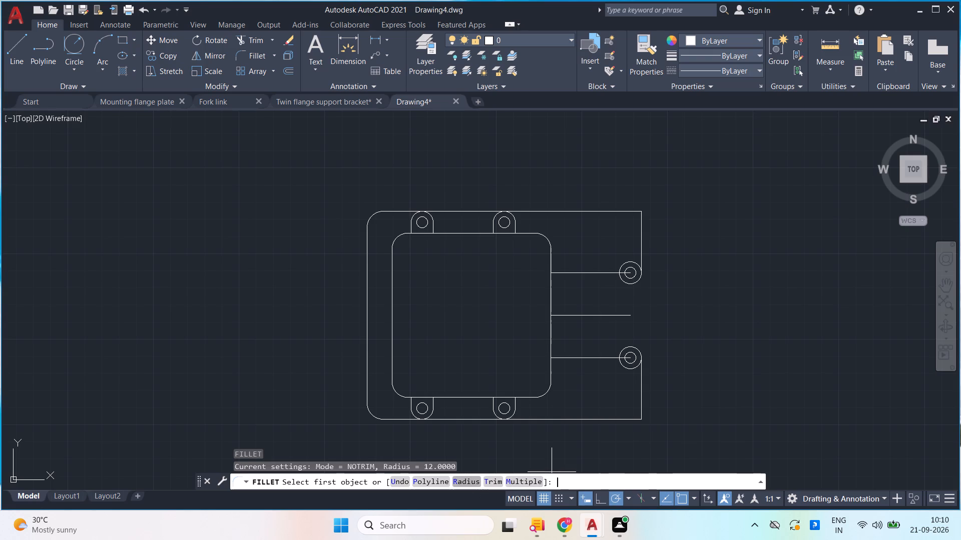
{"action": "key", "text": "Return"}
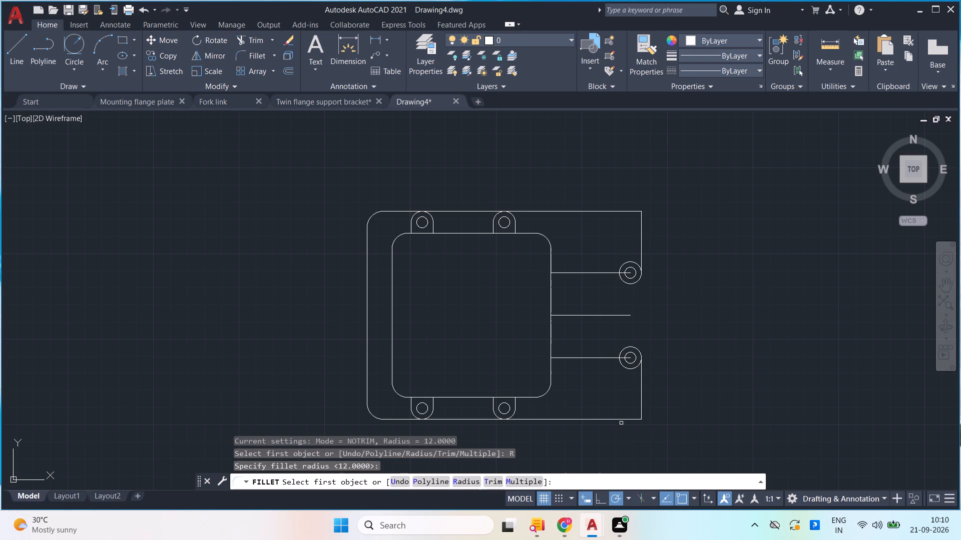
{"action": "left_click", "coordinate": [622, 420]}
{"action": "left_click", "coordinate": [643, 403]}
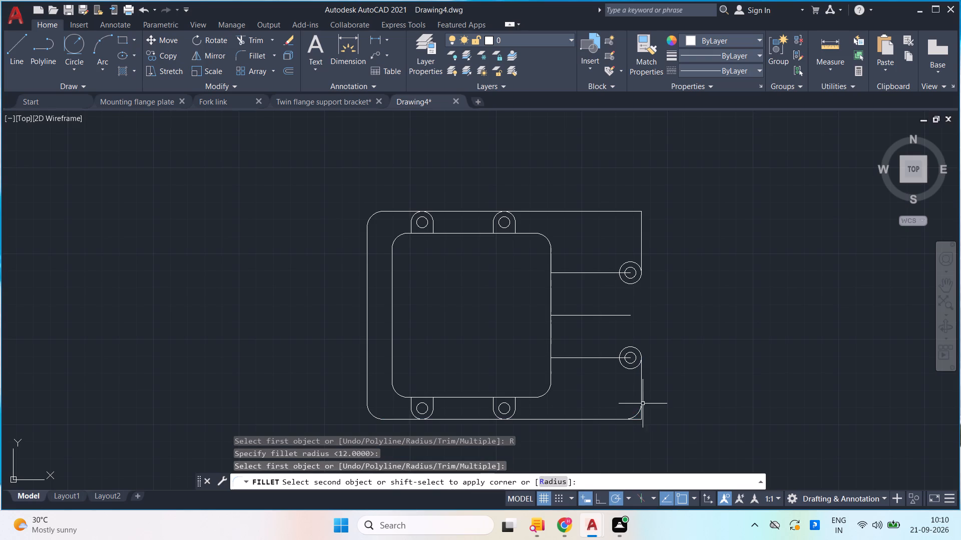
{"action": "key", "text": "space"}
{"action": "left_click", "coordinate": [612, 212]}
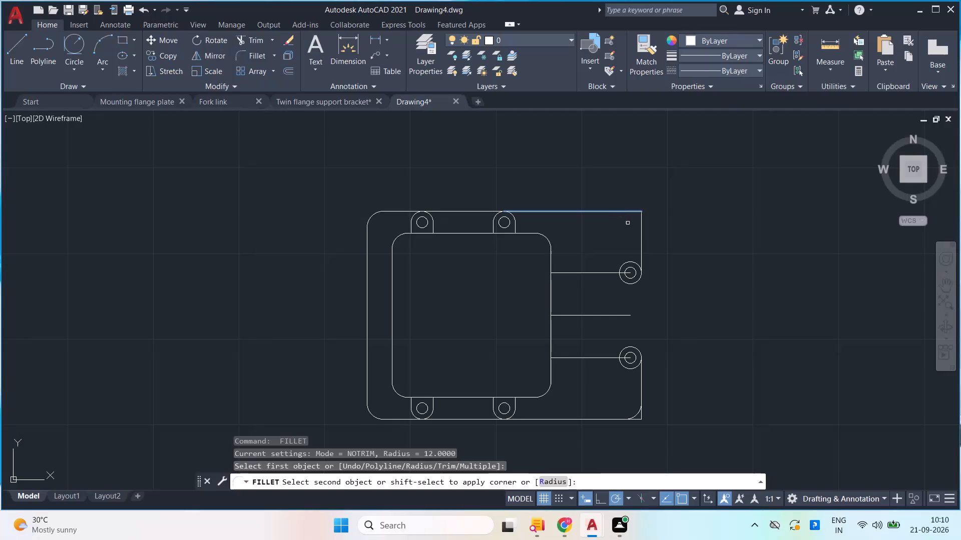
{"action": "left_click", "coordinate": [641, 242]}
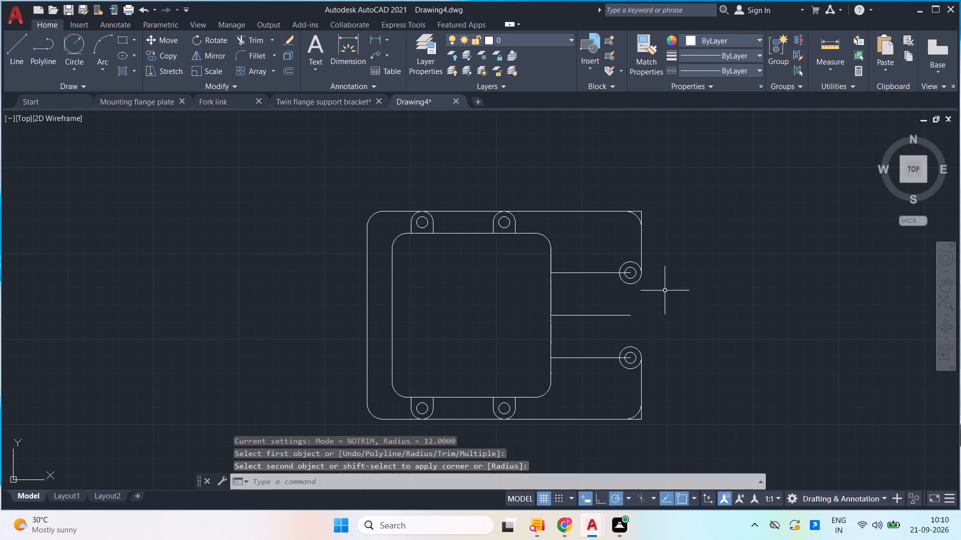
Trim the line ends projecting beyond the two fillet arcs at the outer outline's right corners.
{"action": "type", "text": "tr"}
{"action": "key", "text": "Return"}
{"action": "left_click", "coordinate": [650, 219]}
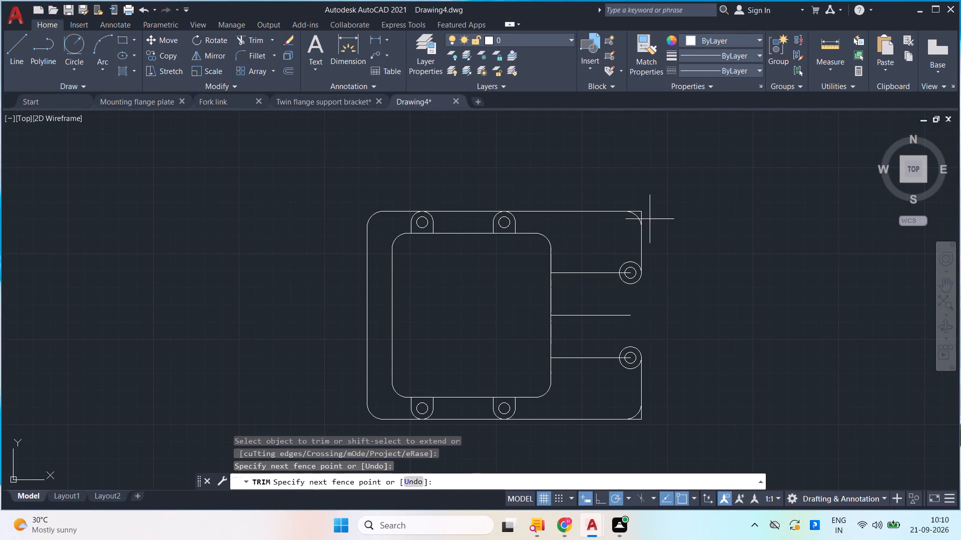
{"action": "left_click", "coordinate": [634, 211]}
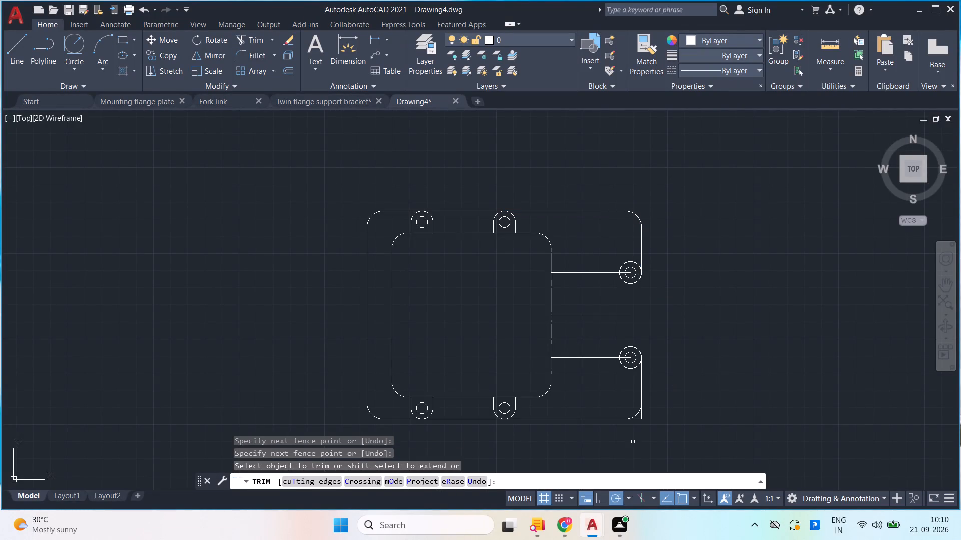
{"action": "left_click", "coordinate": [632, 437]}
{"action": "left_click", "coordinate": [644, 414]}
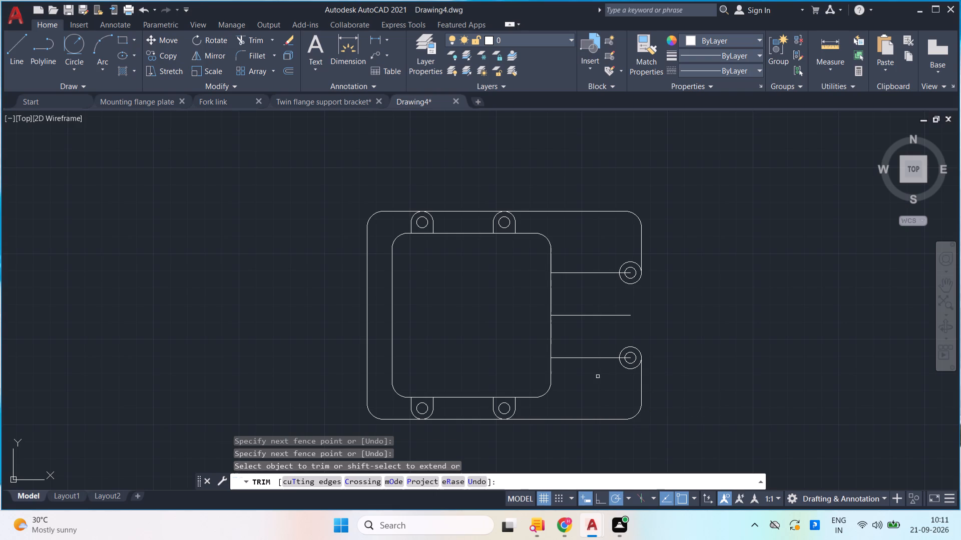
Trim away the three horizontal construction lines right of the inner outline, including their remnants inside the concentric circles.
{"action": "left_click", "coordinate": [595, 314]}
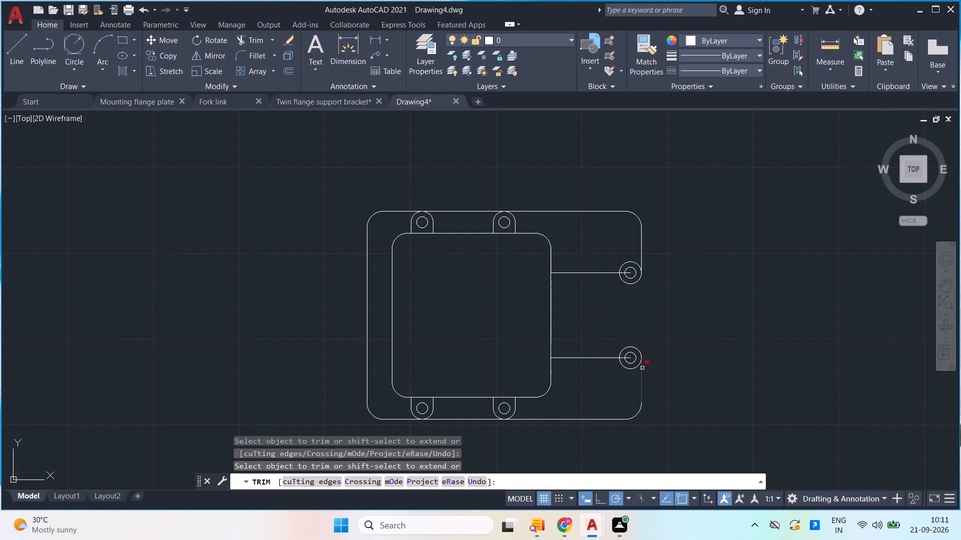
{"action": "scroll", "coordinate": [633, 356], "scroll_direction": "up", "scroll_amount": 1}
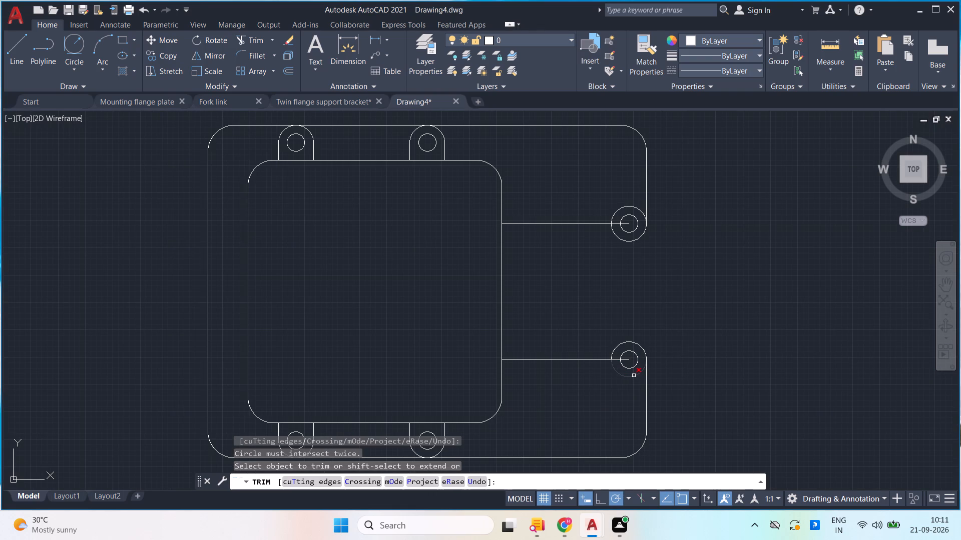
{"action": "left_click", "coordinate": [617, 361]}
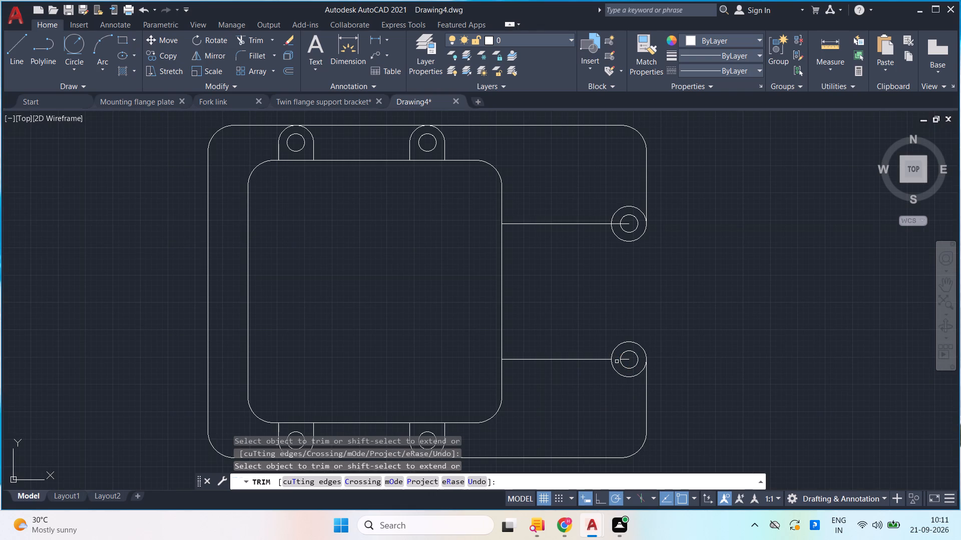
{"action": "left_click", "coordinate": [624, 361]}
{"action": "left_click", "coordinate": [588, 360]}
{"action": "left_click", "coordinate": [575, 224]}
{"action": "left_click", "coordinate": [614, 224]}
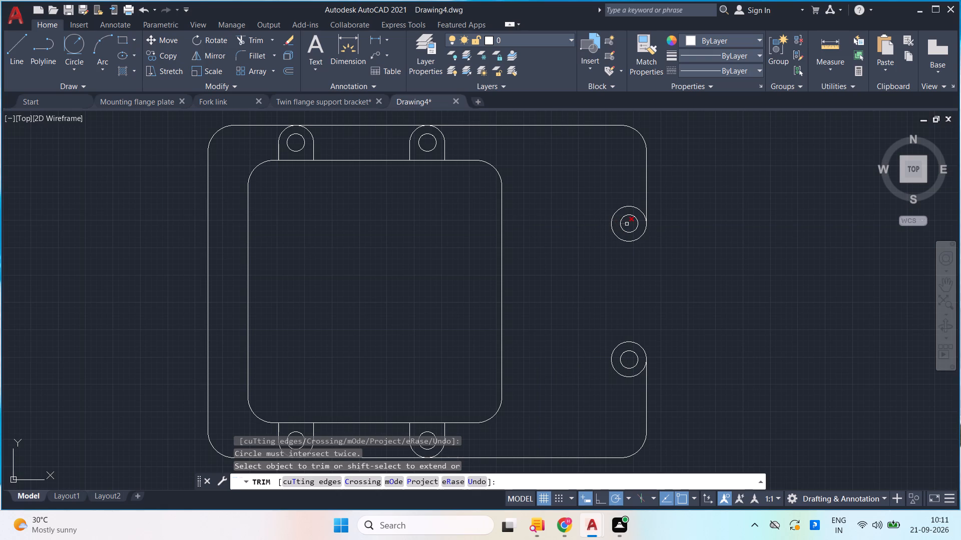
{"action": "left_click", "coordinate": [627, 224]}
{"action": "key", "text": "Escape"}
Draw horizontal lines to the inner outline's right edge from the upper outer circle's bottom quadrant and the lower outer circle's top quadrant.
{"action": "key", "text": "l"}
{"action": "key", "text": "Return"}
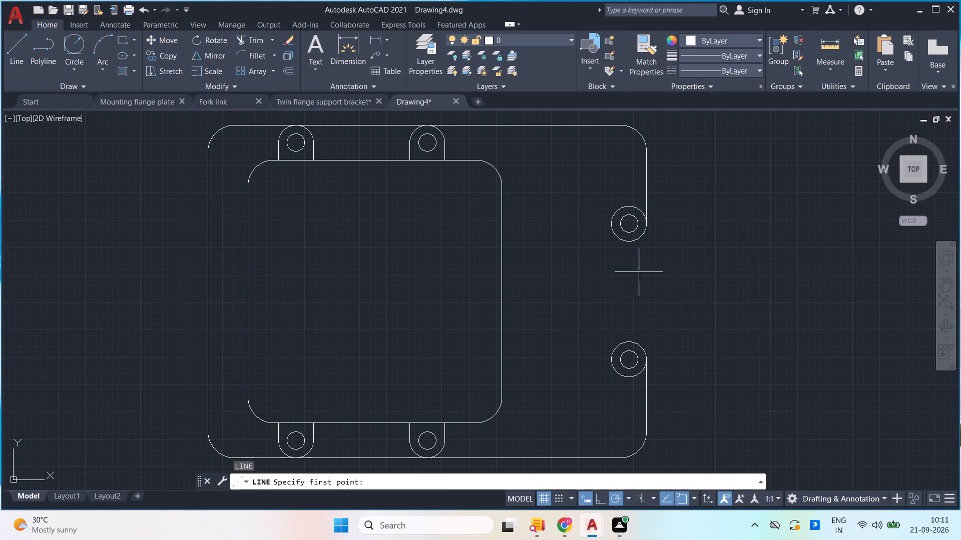
{"action": "left_click", "coordinate": [627, 243]}
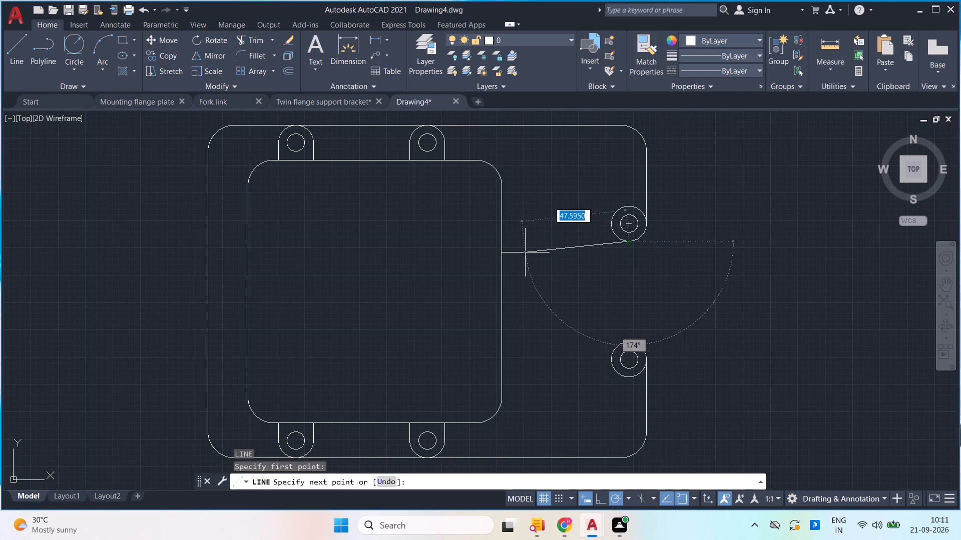
{"action": "left_click", "coordinate": [499, 243]}
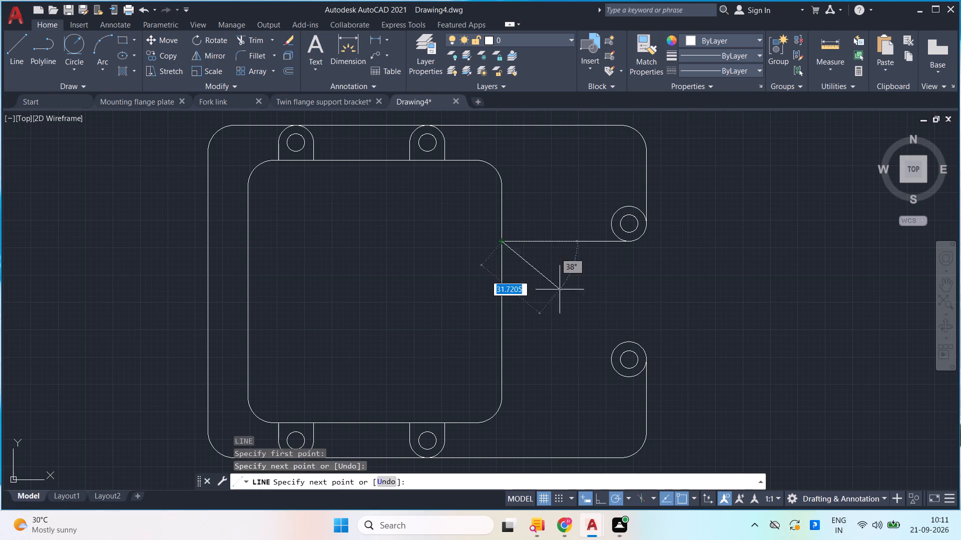
{"action": "key", "text": "space"}
{"action": "key", "text": "space"}
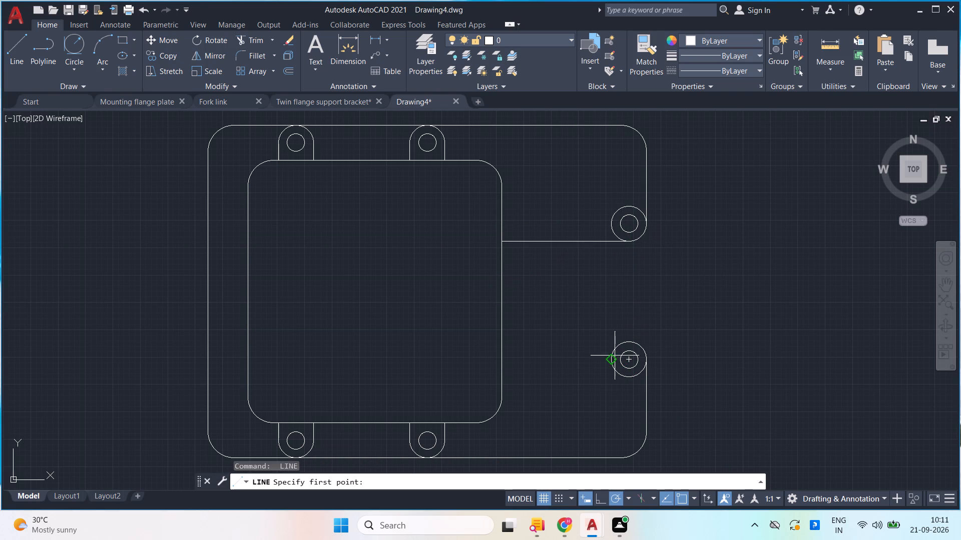
{"action": "left_click", "coordinate": [627, 343]}
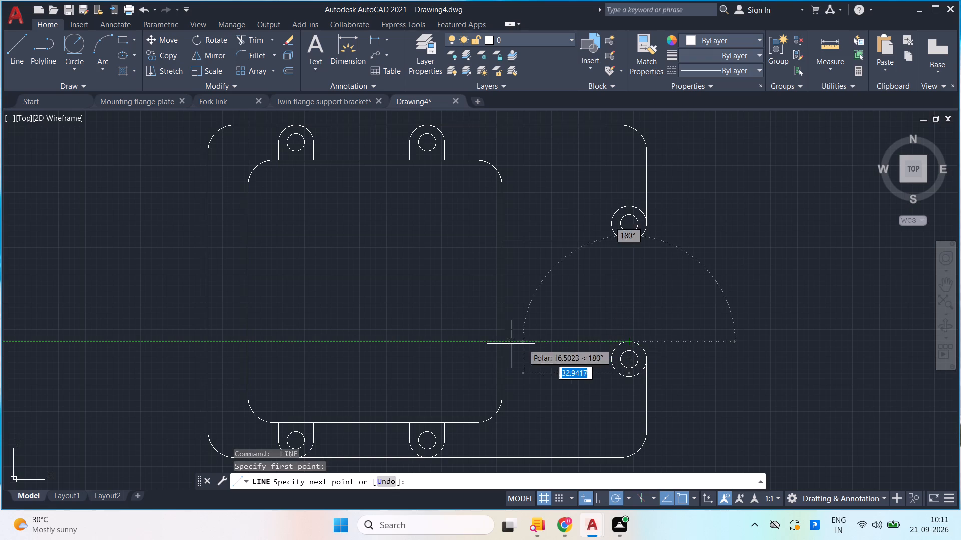
{"action": "left_click", "coordinate": [502, 344]}
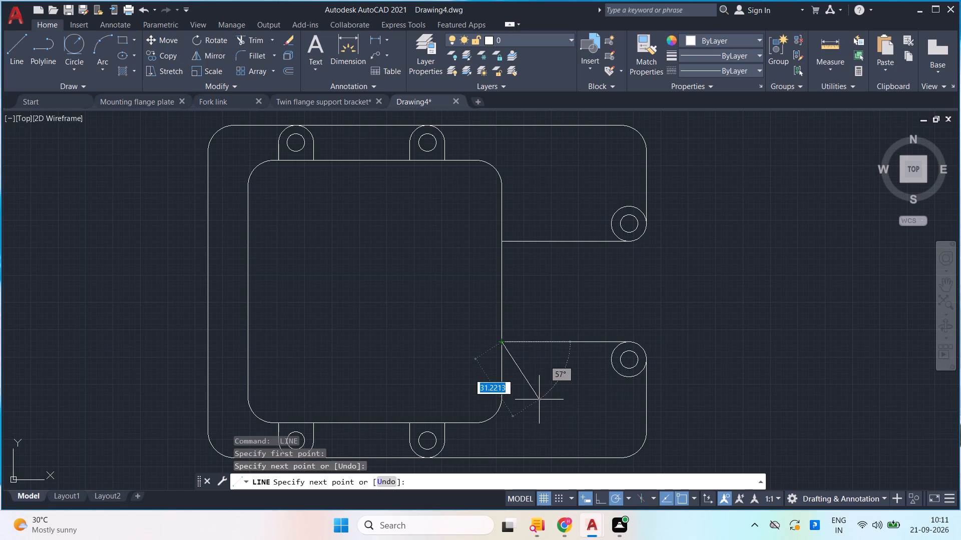
{"action": "key", "text": "Escape"}
Draw a circle of radius 44 centred on the midpoint of the inner outline's left edge.
{"action": "scroll", "coordinate": [559, 389], "scroll_direction": "up", "scroll_amount": 1}
{"action": "scroll", "coordinate": [575, 381], "scroll_direction": "down", "scroll_amount": 1}
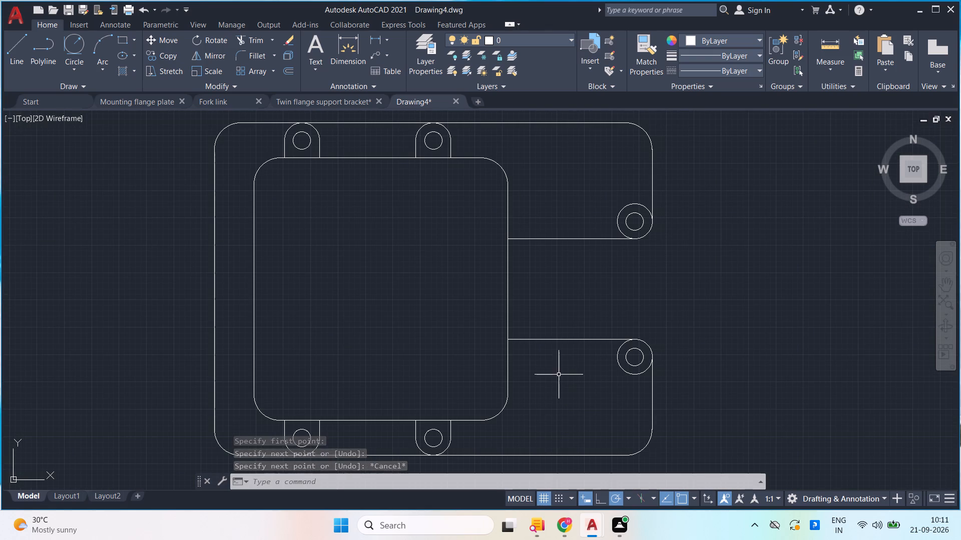
{"action": "middle_click_drag", "start_coordinate": [576, 364], "coordinate": [617, 342]}
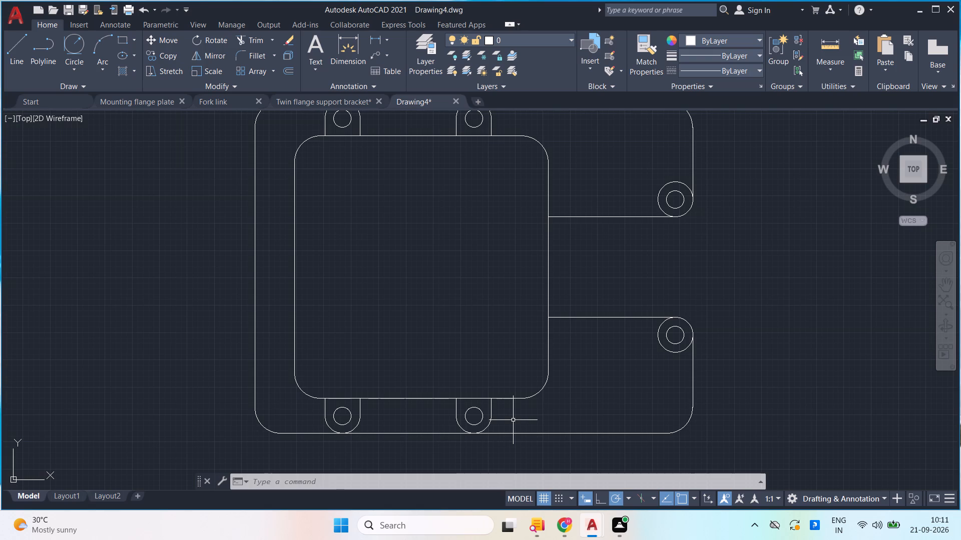
{"action": "key", "text": "c"}
{"action": "key", "text": "Return"}
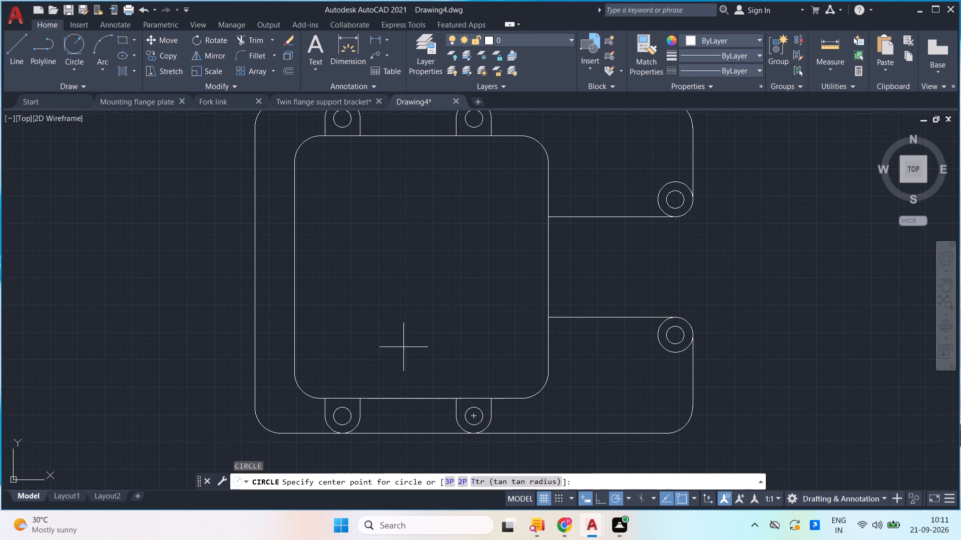
{"action": "left_click", "coordinate": [294, 271]}
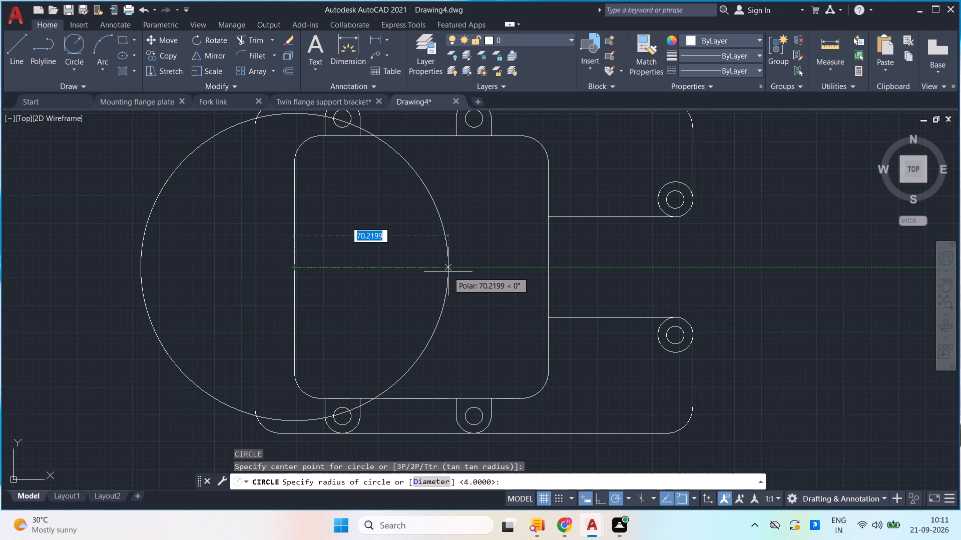
{"action": "type", "text": "44"}
{"action": "key", "text": "Return"}
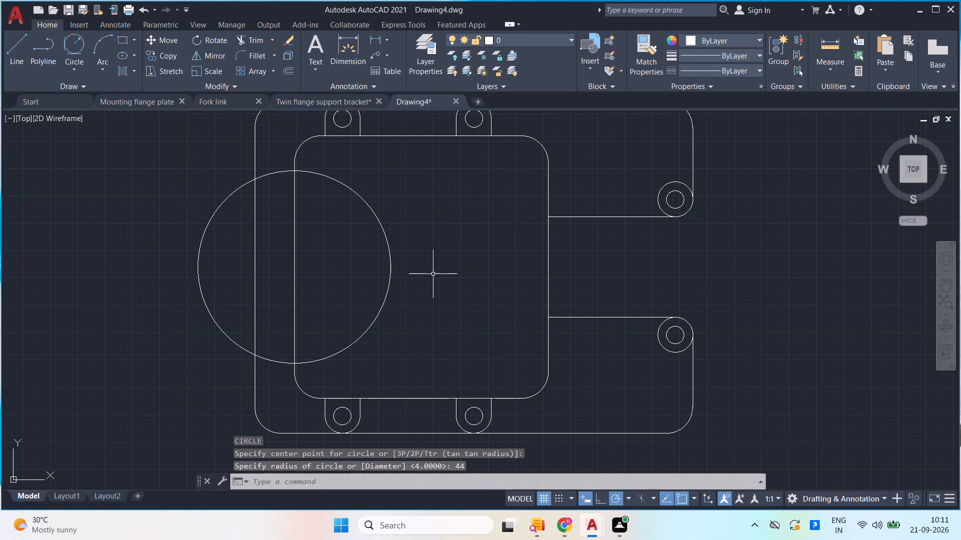
Move the 44-radius circle 44 horizontally to the right from its centre, into the inner outline.
{"action": "left_click", "coordinate": [381, 229]}
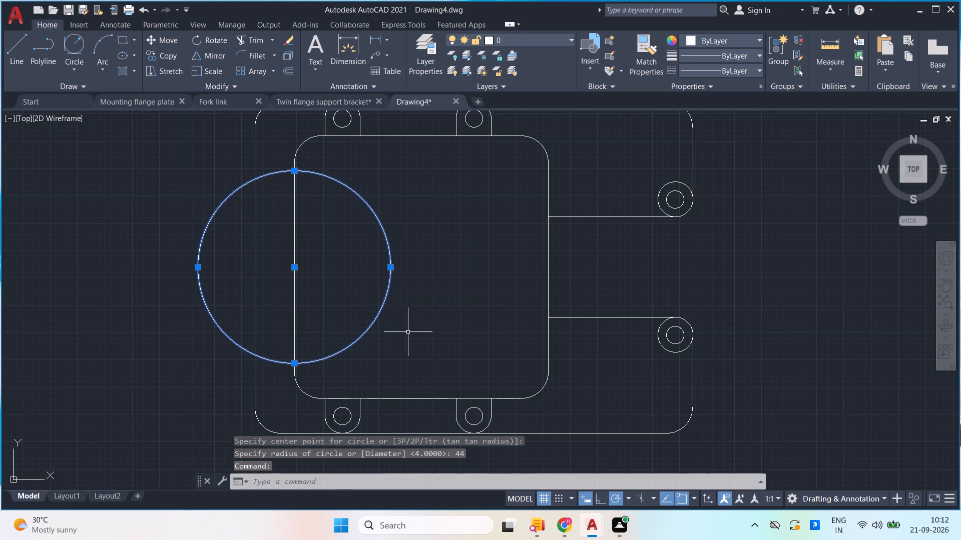
{"action": "key", "text": "m"}
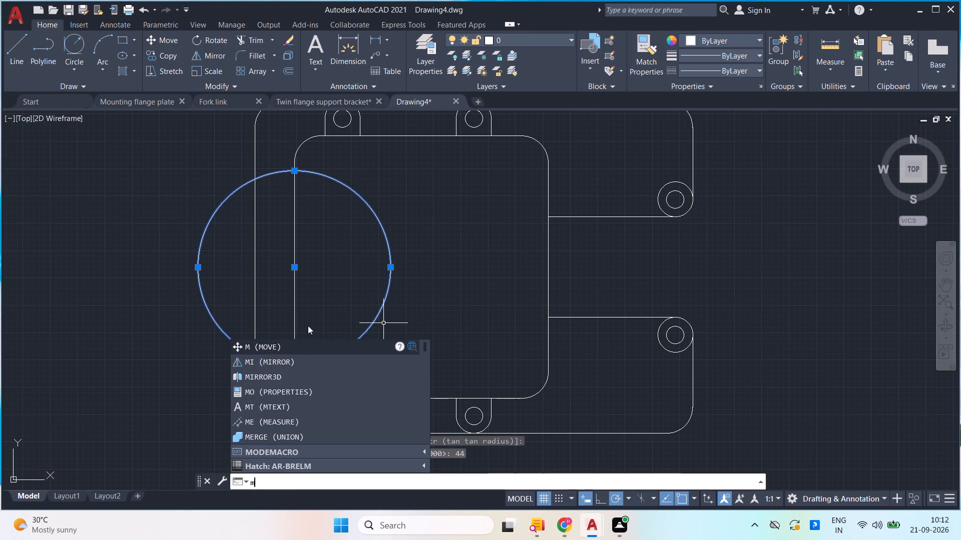
{"action": "left_click", "coordinate": [300, 348]}
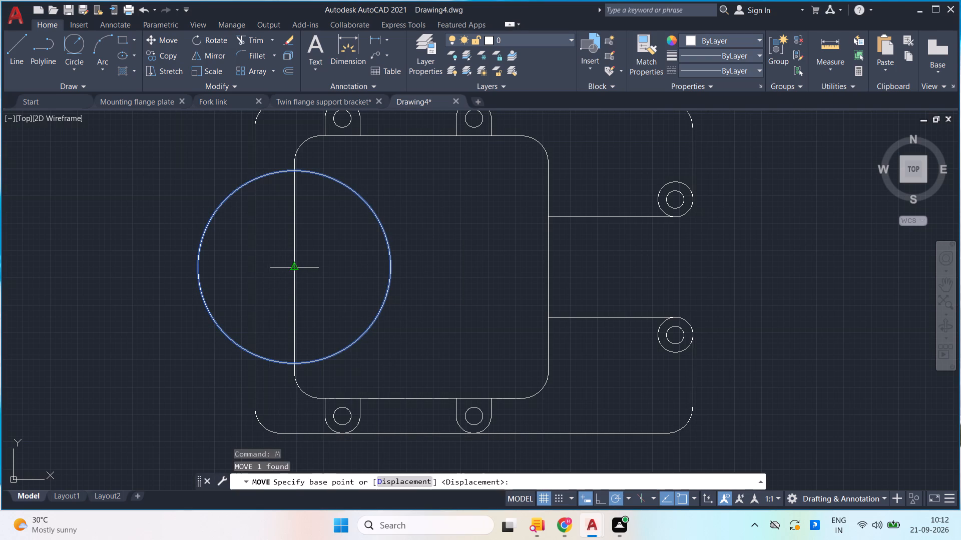
{"action": "left_click", "coordinate": [293, 265]}
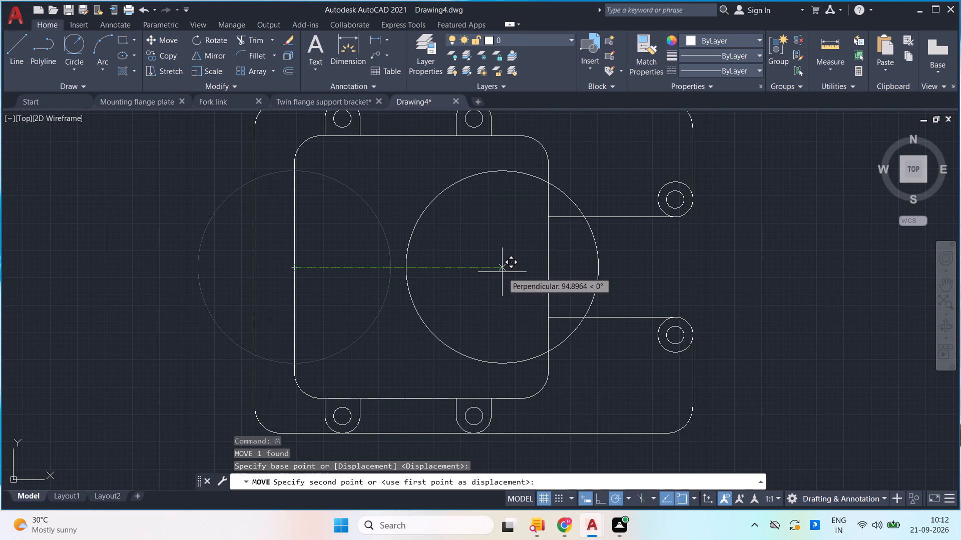
{"action": "type", "text": "44"}
{"action": "key", "text": "Return"}
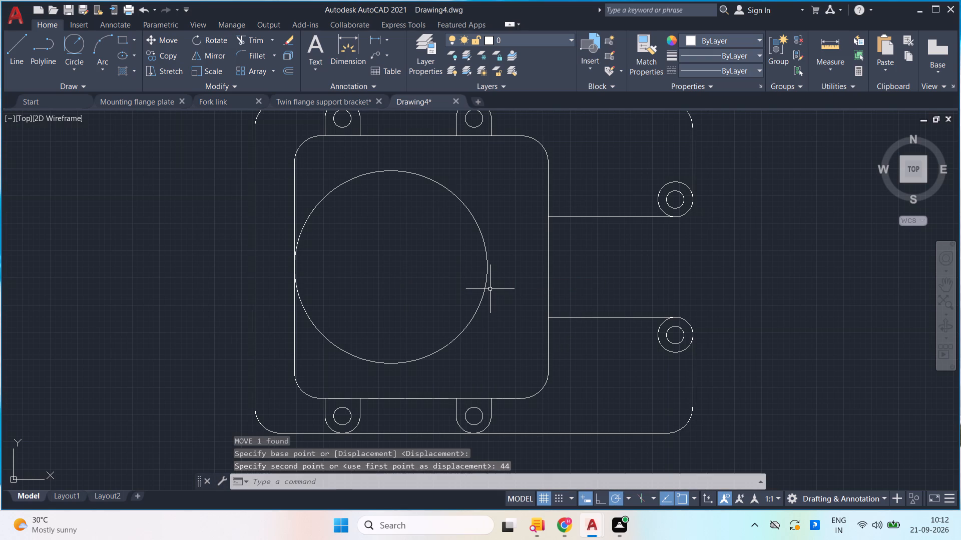
Draw a concentric circle of radius 27 inside the 44-radius circle.
{"action": "key", "text": "c"}
{"action": "key", "text": "Return"}
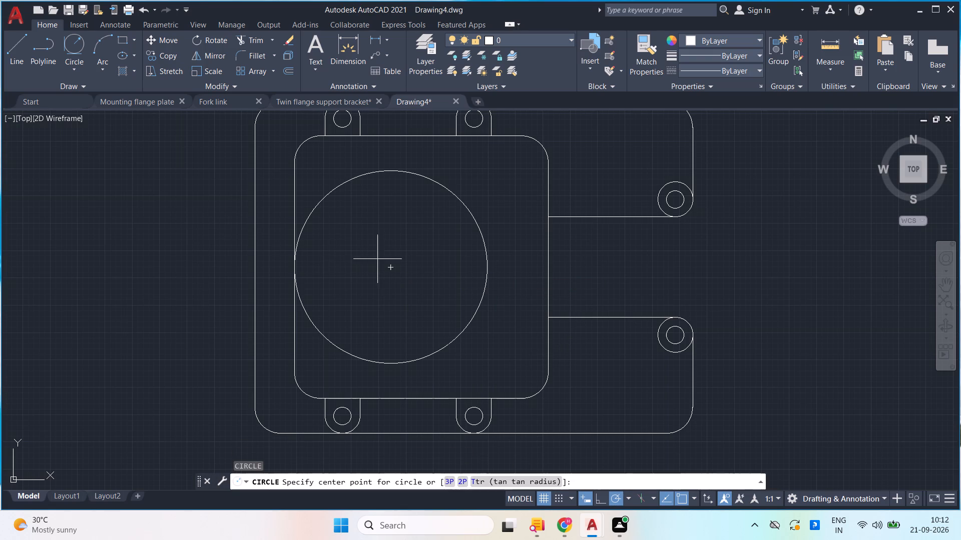
{"action": "left_click", "coordinate": [392, 269]}
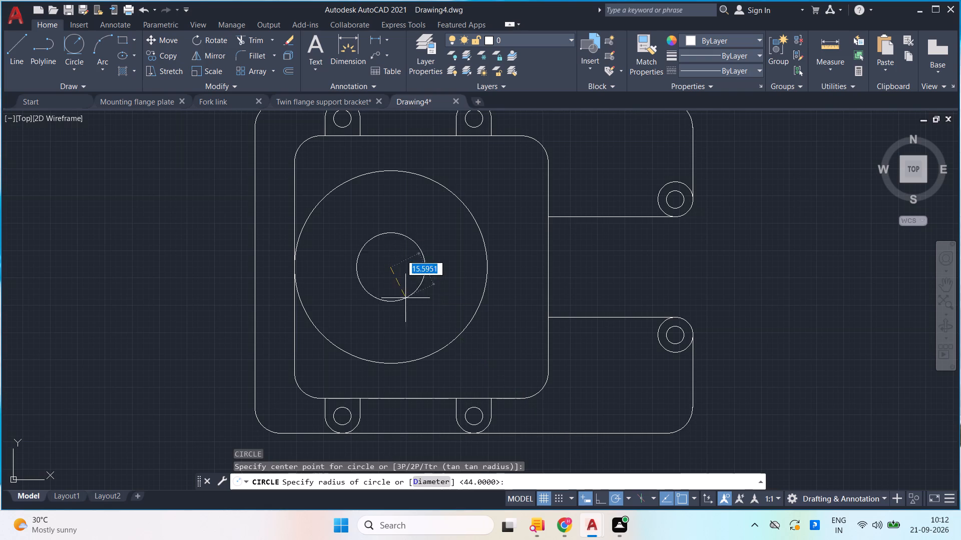
{"action": "type", "text": "27"}
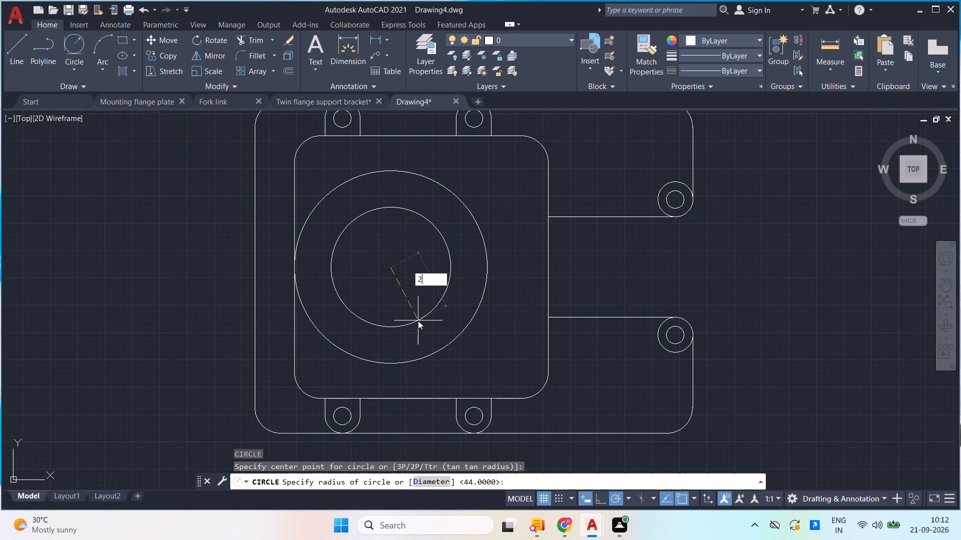
{"action": "key", "text": "Return"}
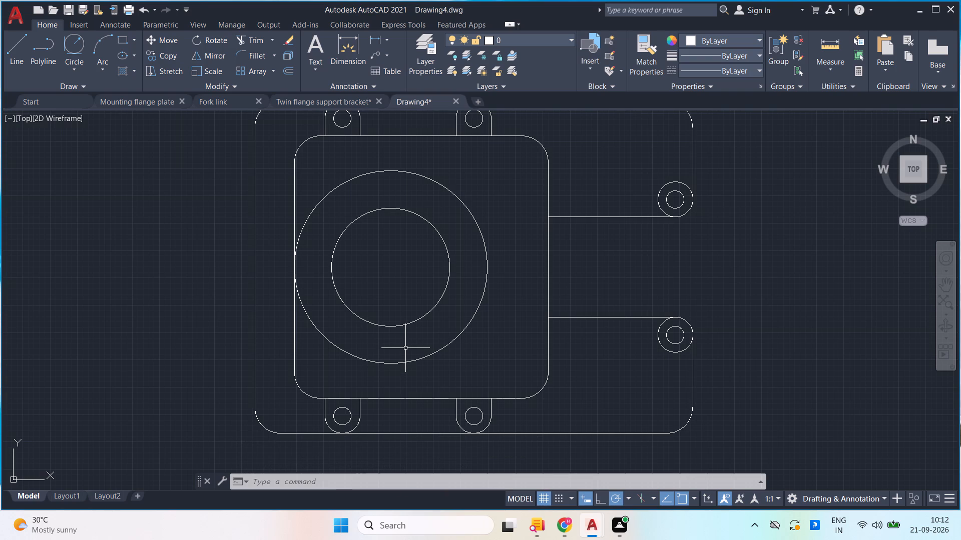
Draw a vertical line from the shared centre of the large circles upward past the 44-radius circle.
{"action": "key", "text": "l"}
{"action": "key", "text": "Return"}
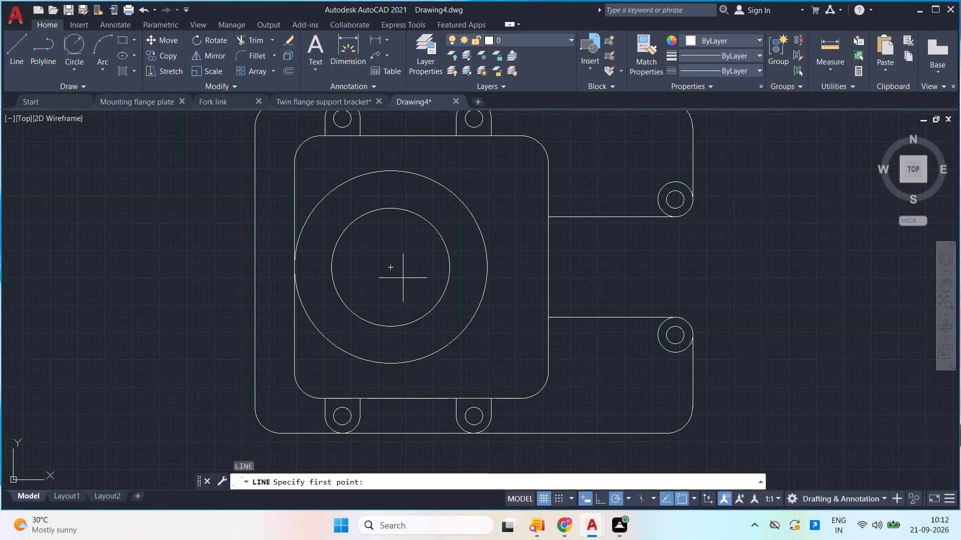
{"action": "left_click", "coordinate": [396, 272]}
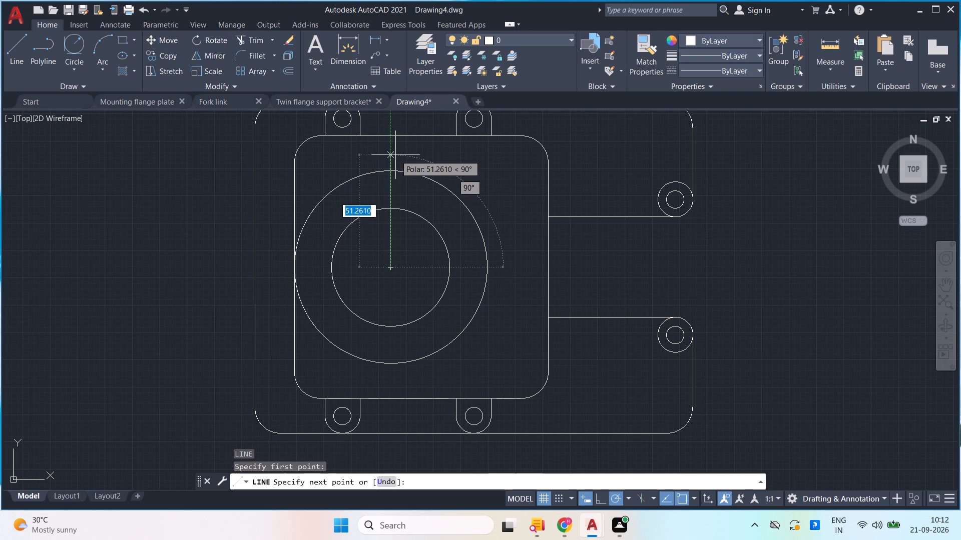
{"action": "left_click", "coordinate": [395, 152]}
{"action": "key", "text": "space"}
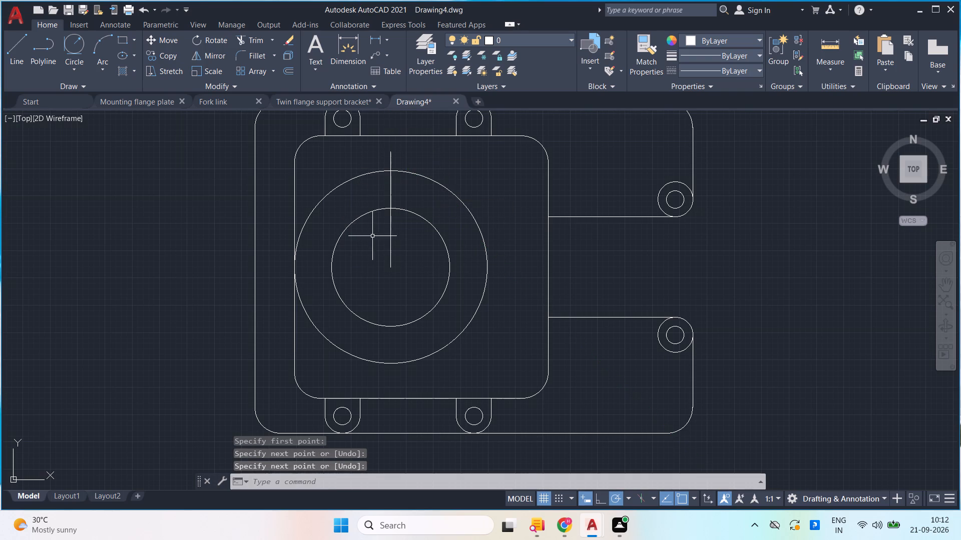
Offset the vertical centre line by 19 to both its left and right sides.
{"action": "left_click", "coordinate": [393, 256]}
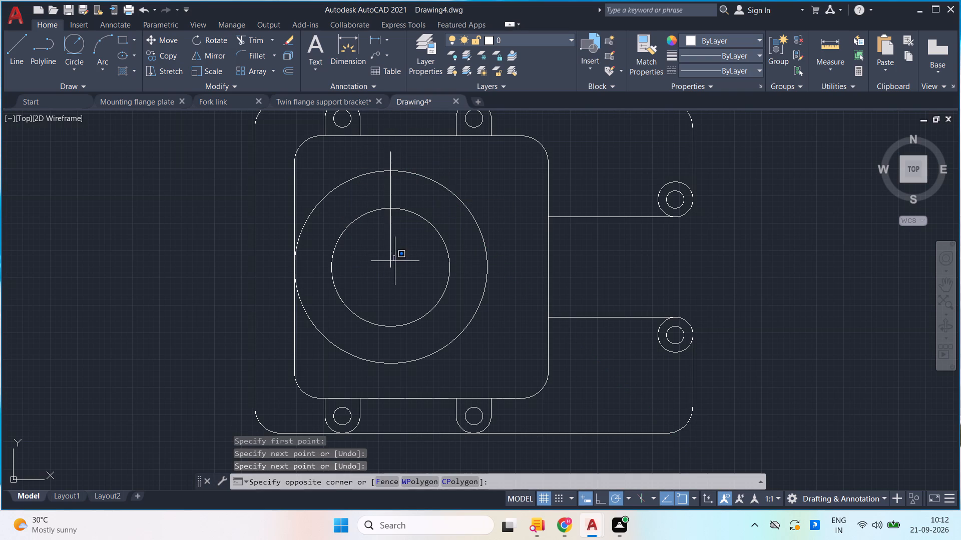
{"action": "left_click", "coordinate": [386, 246]}
{"action": "key", "text": "o"}
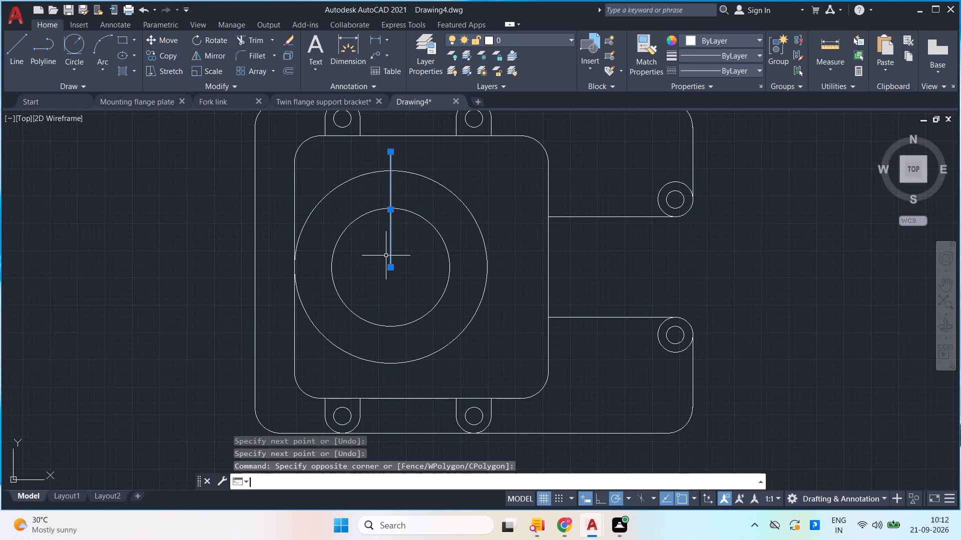
{"action": "key", "text": "Return"}
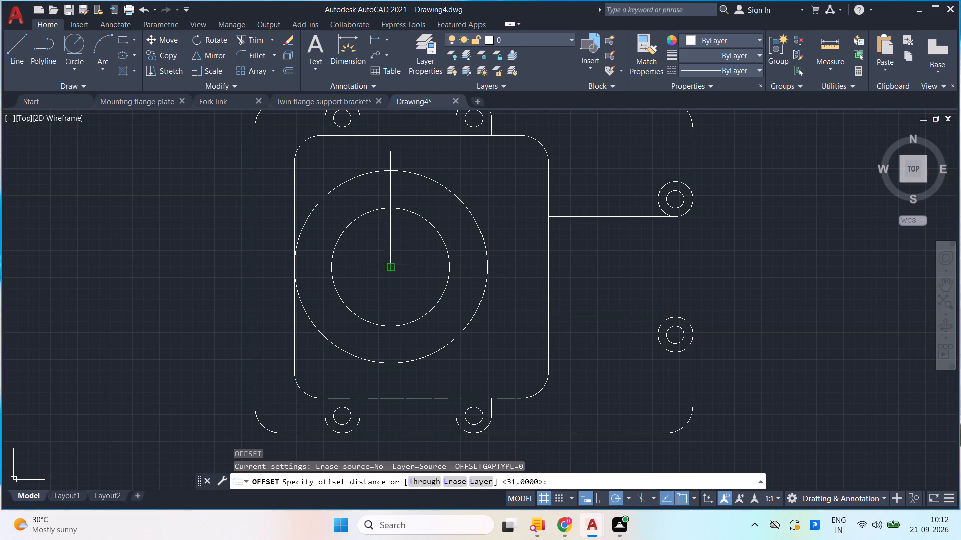
{"action": "left_click", "coordinate": [386, 266]}
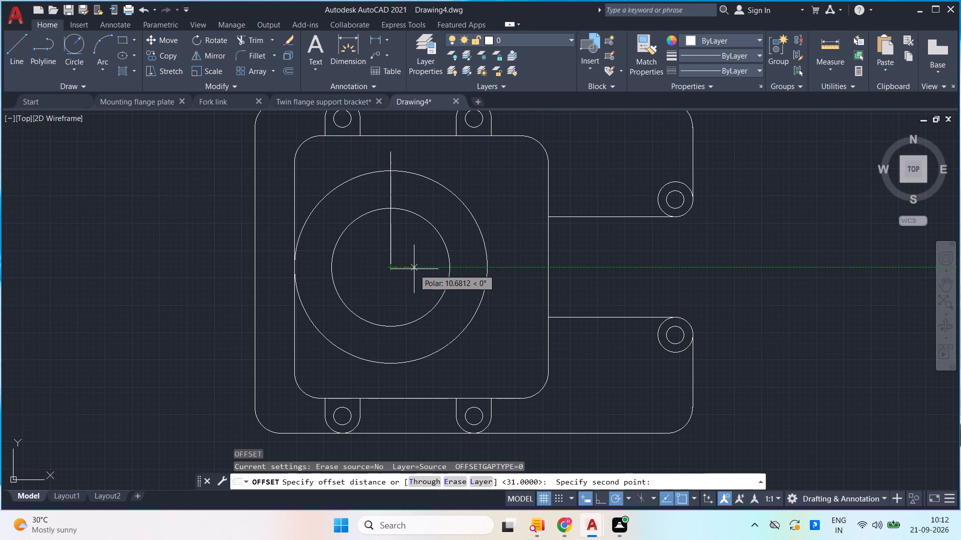
{"action": "type", "text": "19"}
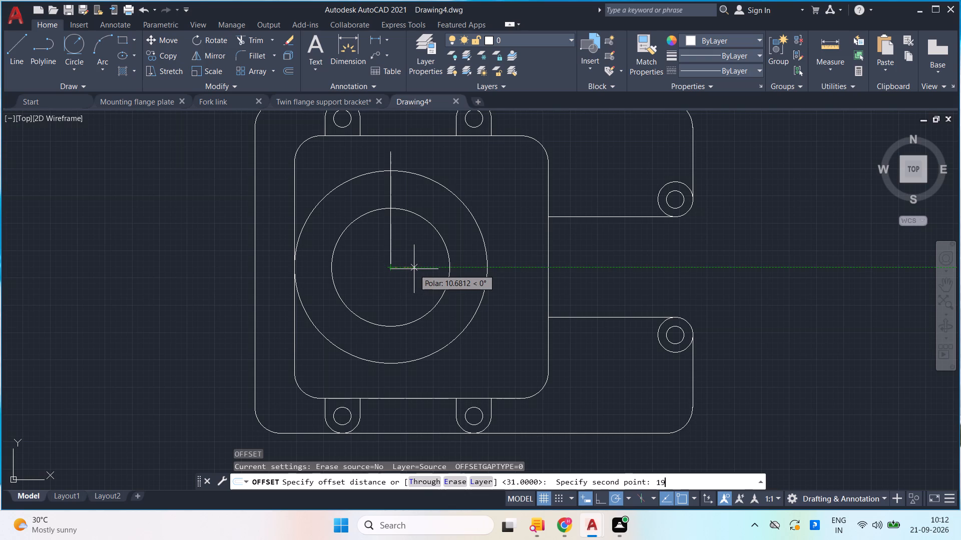
{"action": "key", "text": "Return"}
{"action": "left_click", "coordinate": [414, 269]}
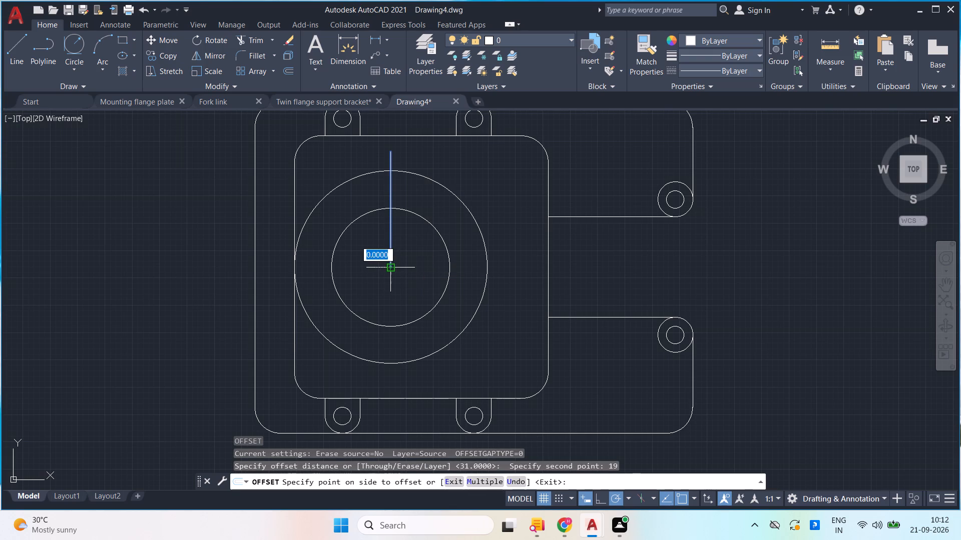
{"action": "left_click", "coordinate": [393, 266]}
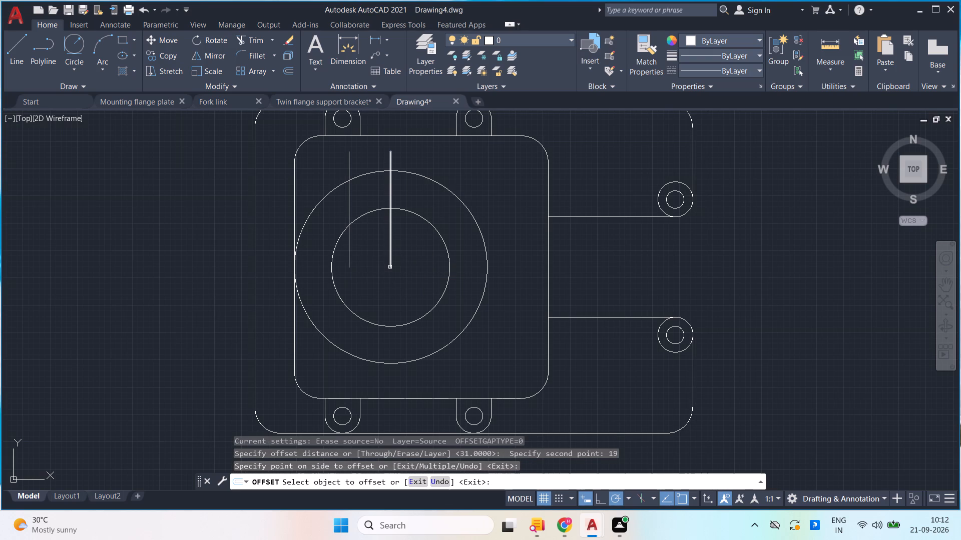
{"action": "left_click", "coordinate": [390, 267]}
{"action": "left_click", "coordinate": [428, 268]}
{"action": "type", "text": "tr"}
{"action": "key", "text": "Escape"}
{"action": "key", "text": "Escape"}
Trim the offset vertical lines inside the 27-radius circle and remove the middle vertical line completely.
{"action": "type", "text": "tr"}
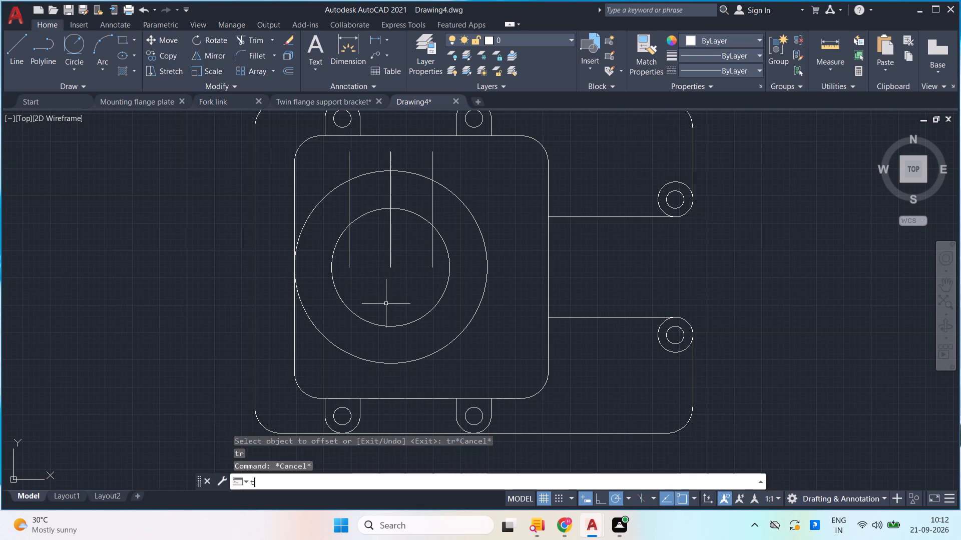
{"action": "key", "text": "Return"}
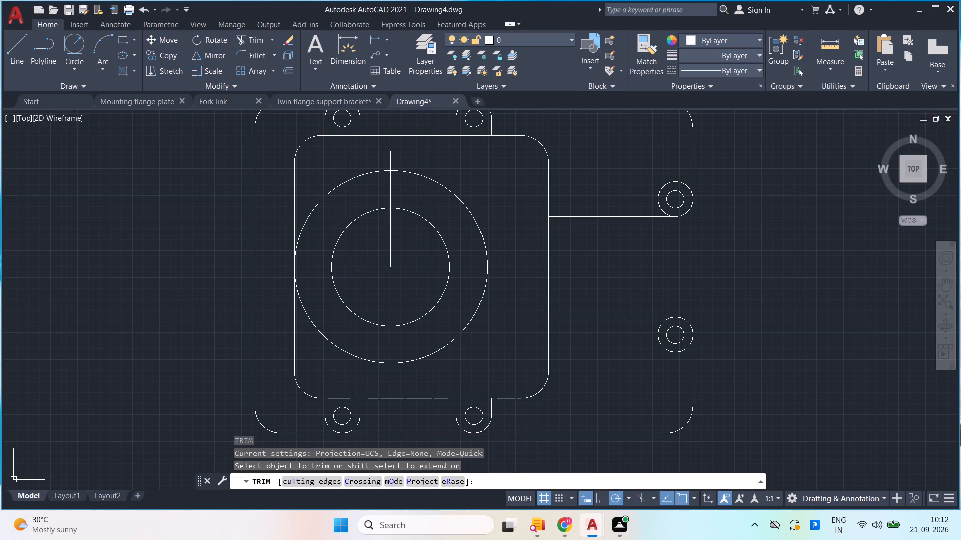
{"action": "left_click", "coordinate": [348, 257]}
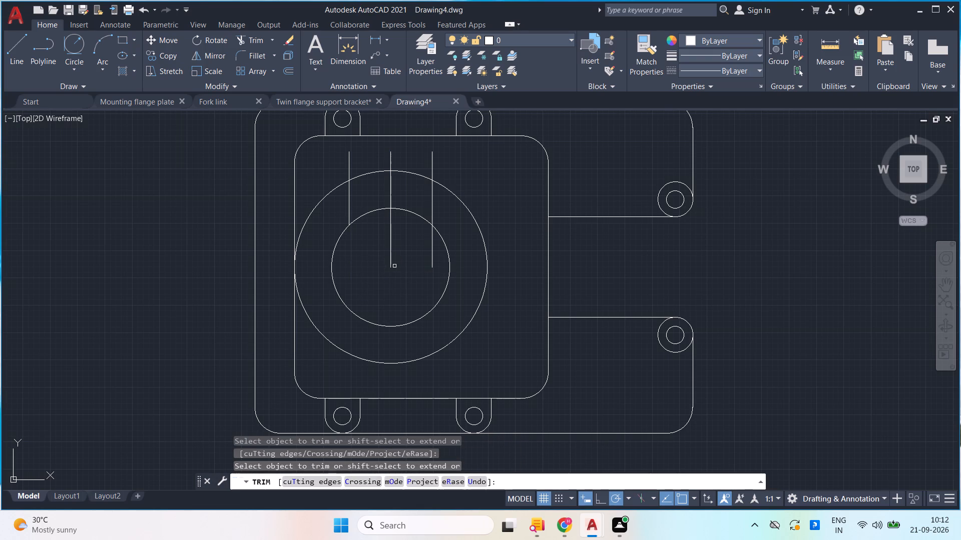
{"action": "left_click", "coordinate": [389, 260]}
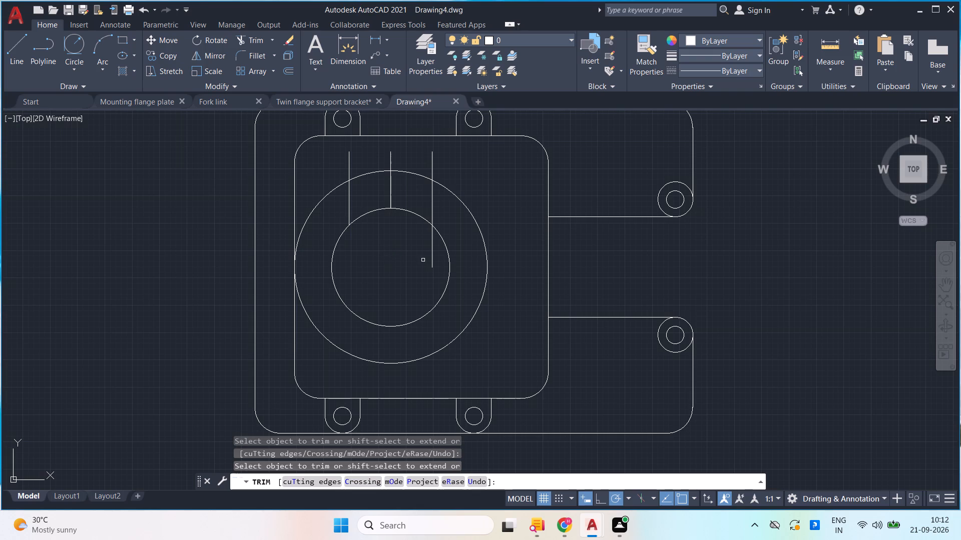
{"action": "left_click", "coordinate": [431, 265]}
{"action": "left_click_drag", "start_coordinate": [399, 203], "coordinate": [386, 194]}
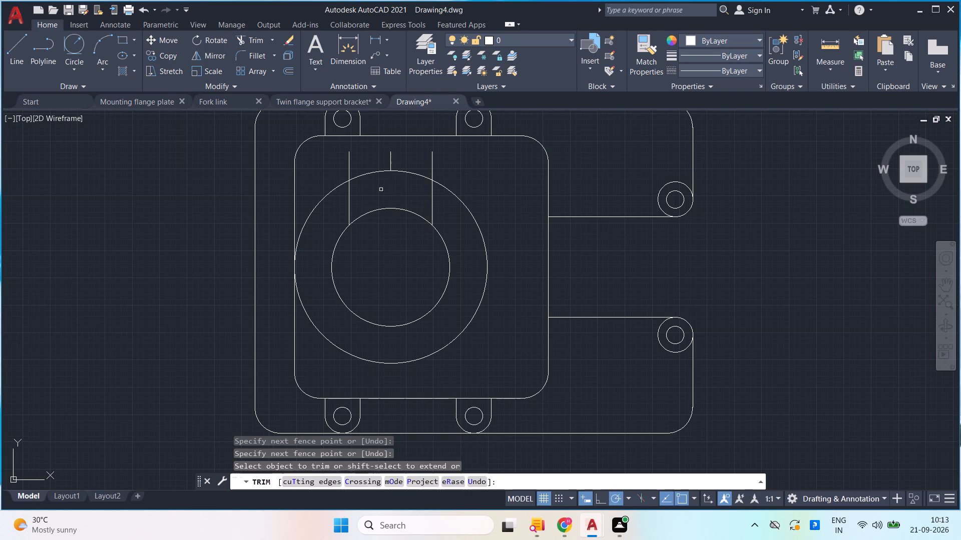
{"action": "left_click", "coordinate": [376, 182]}
{"action": "left_click", "coordinate": [393, 183]}
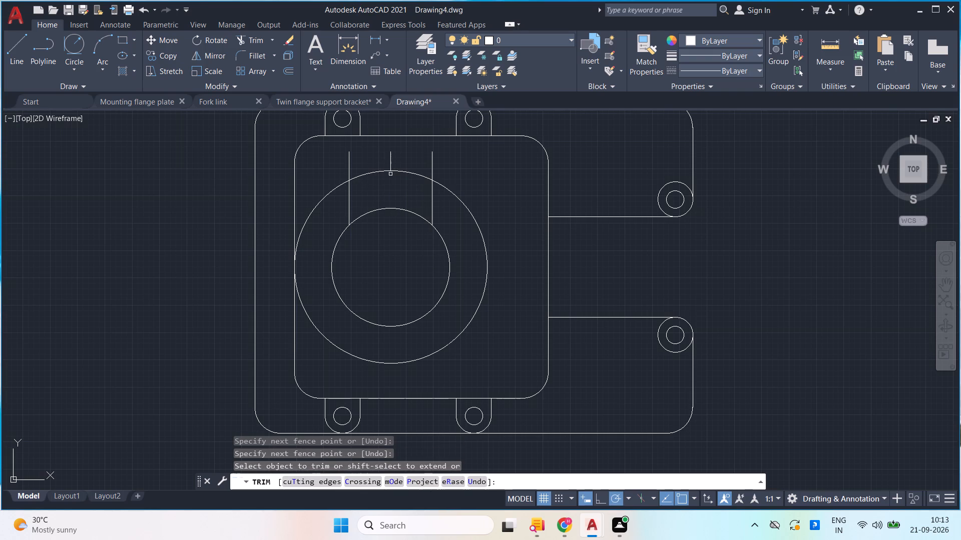
{"action": "left_click", "coordinate": [390, 164]}
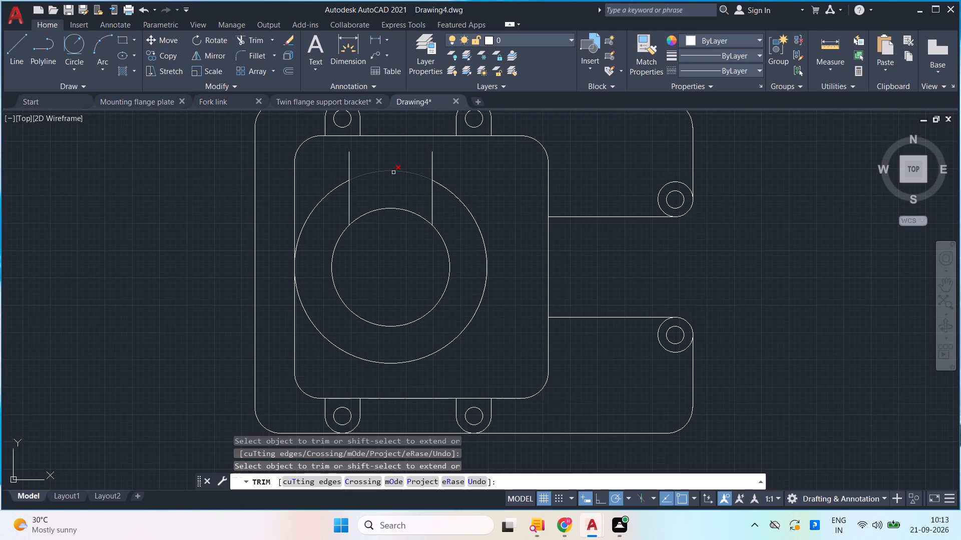
Trim the upper arcs of both large circles between the two vertical lines to open the slot.
{"action": "left_click", "coordinate": [393, 172]}
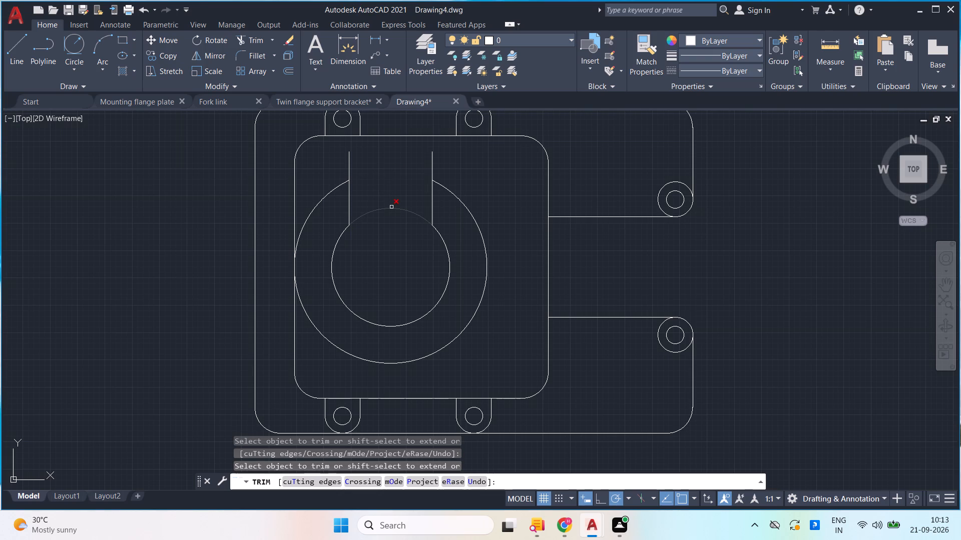
{"action": "left_click", "coordinate": [391, 207]}
{"action": "key", "text": "Escape"}
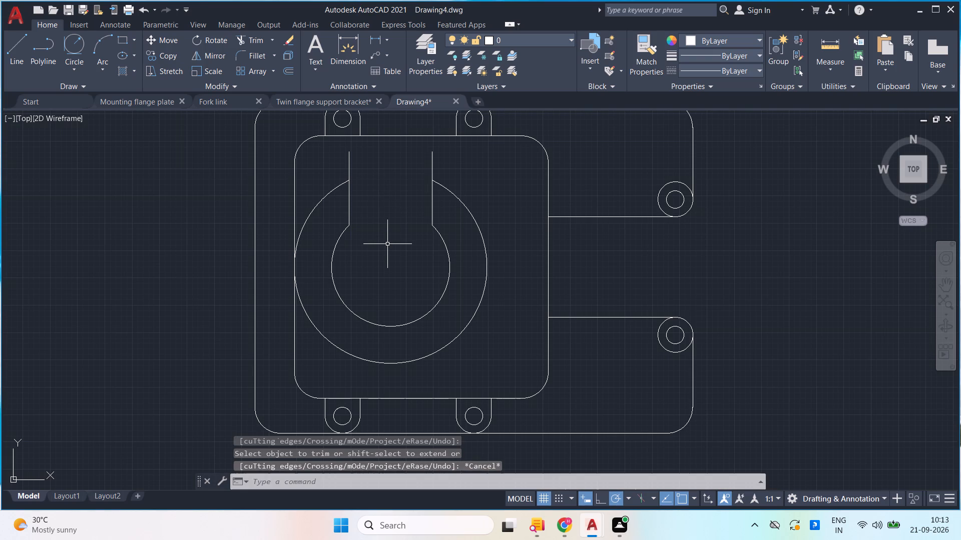
Draw a horizontal line joining the upper ends of the two vertical lines to close the slot.
{"action": "key", "text": "l"}
{"action": "key", "text": "Return"}
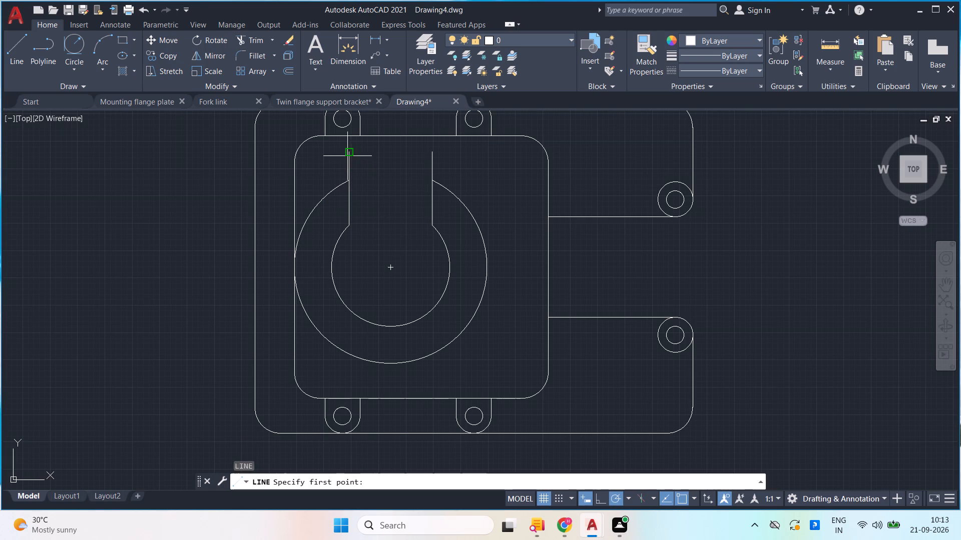
{"action": "left_click", "coordinate": [347, 155]}
{"action": "left_click", "coordinate": [430, 152]}
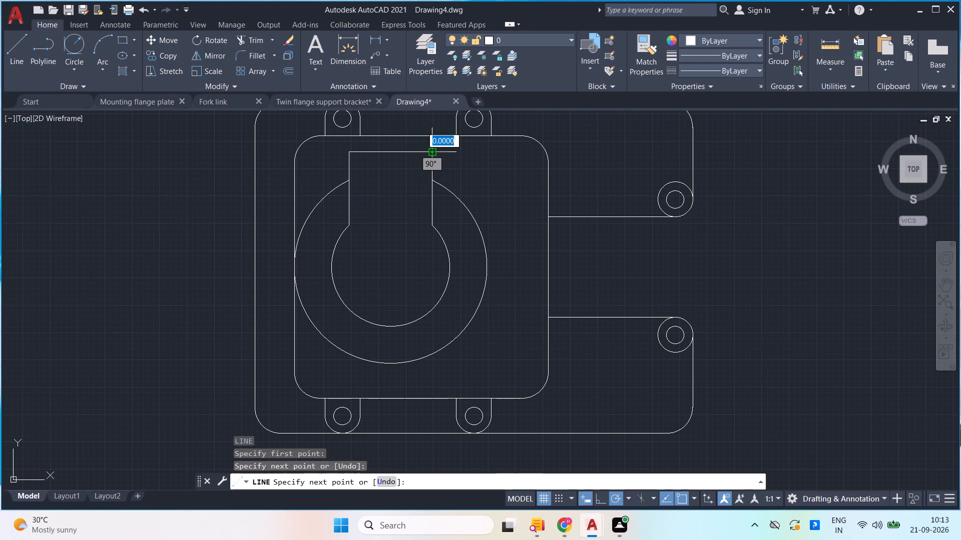
{"action": "key", "text": "Escape"}
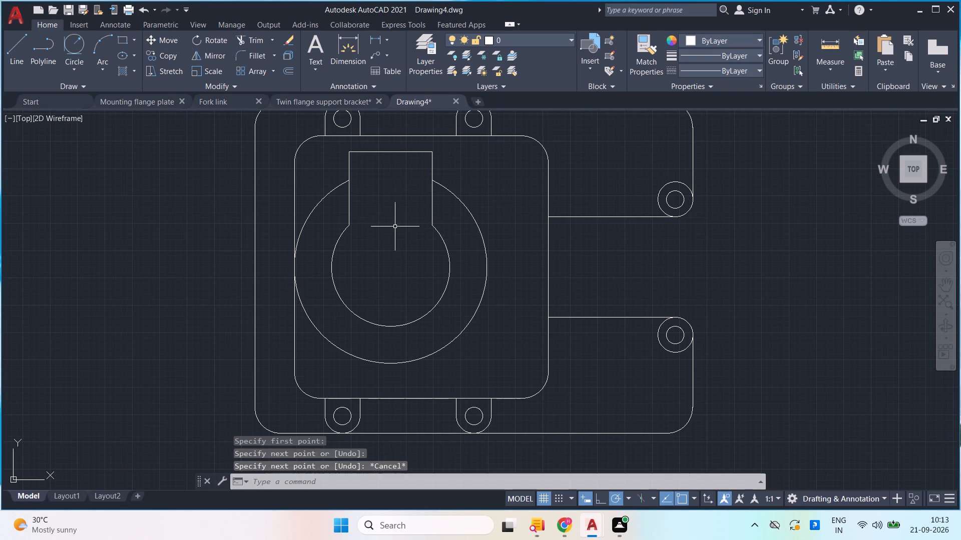
Add a radius dimension to the bolt hole in the upper-right lug of the inner outline, placed above the plate.
{"action": "scroll", "coordinate": [400, 234], "scroll_direction": "down", "scroll_amount": 2}
{"action": "middle_click_drag", "start_coordinate": [395, 236], "coordinate": [350, 261]}
{"action": "scroll", "coordinate": [359, 261], "scroll_direction": "up", "scroll_amount": 1}
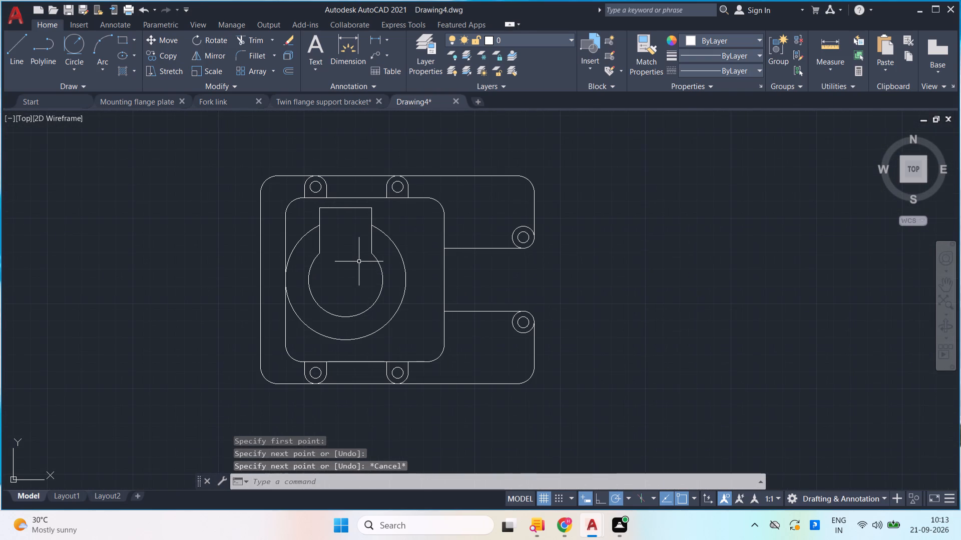
{"action": "middle_click_drag", "start_coordinate": [359, 261], "coordinate": [337, 274]}
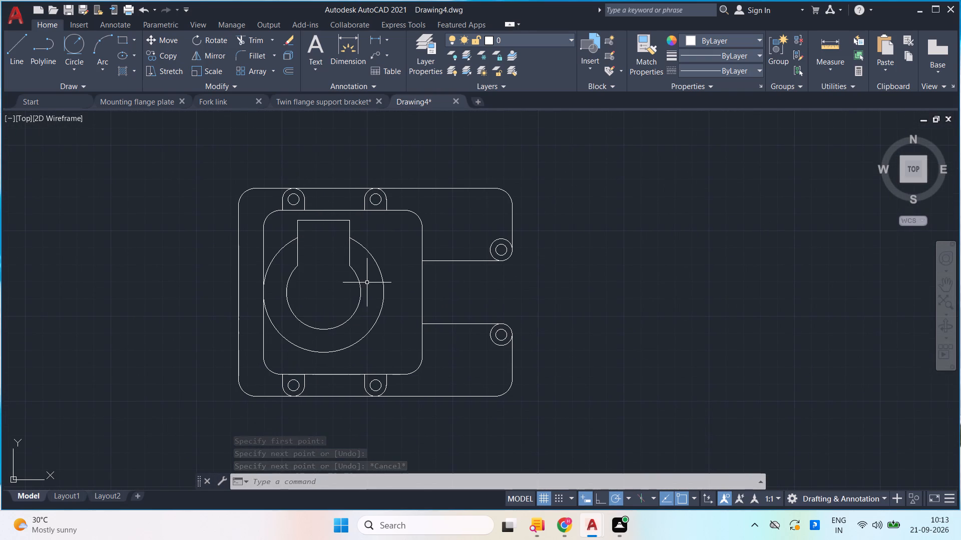
{"action": "key", "text": "d"}
{"action": "type", "text": "im"}
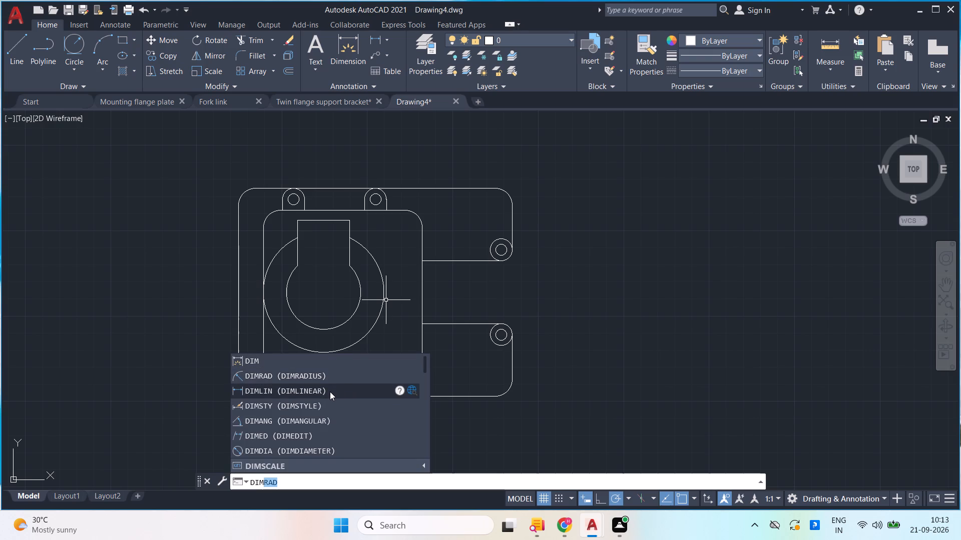
{"action": "left_click", "coordinate": [328, 380]}
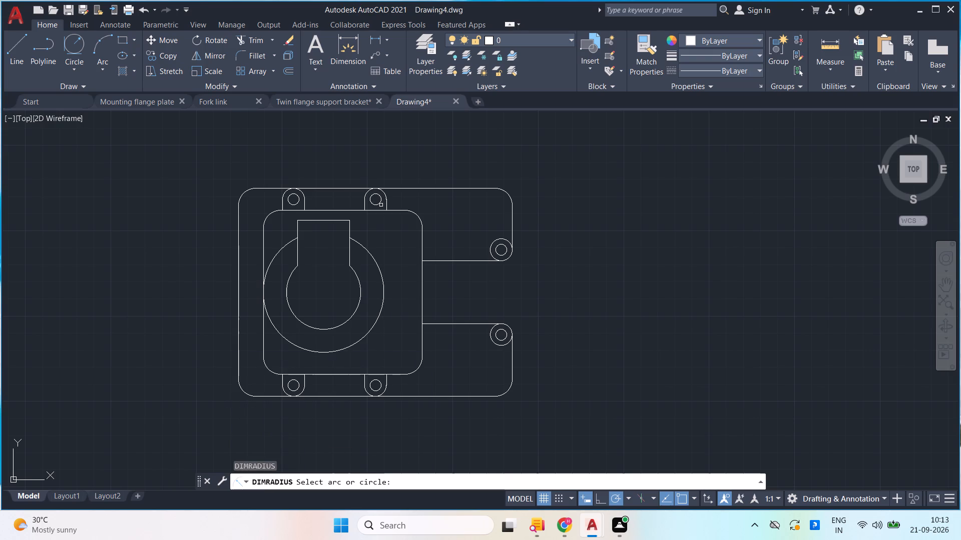
{"action": "left_click", "coordinate": [378, 202]}
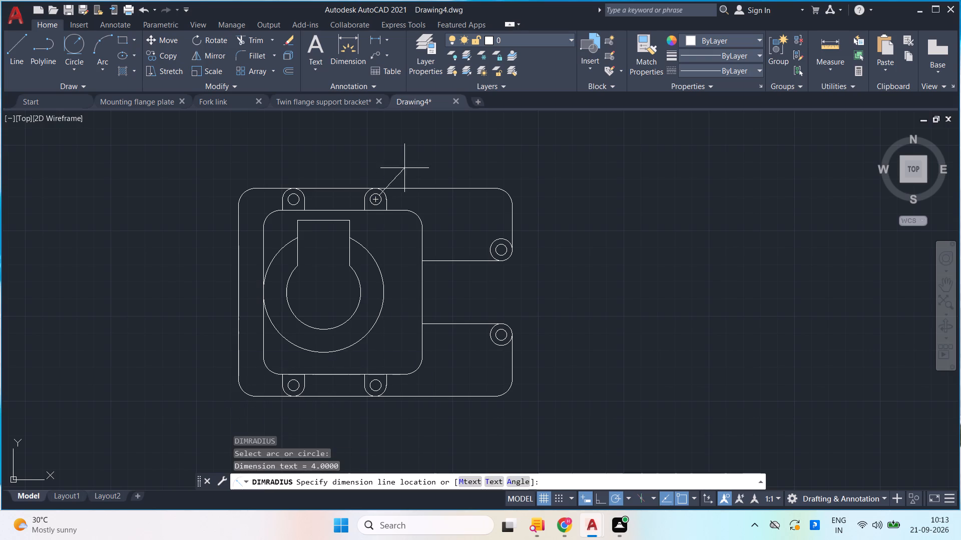
{"action": "left_click", "coordinate": [418, 149]}
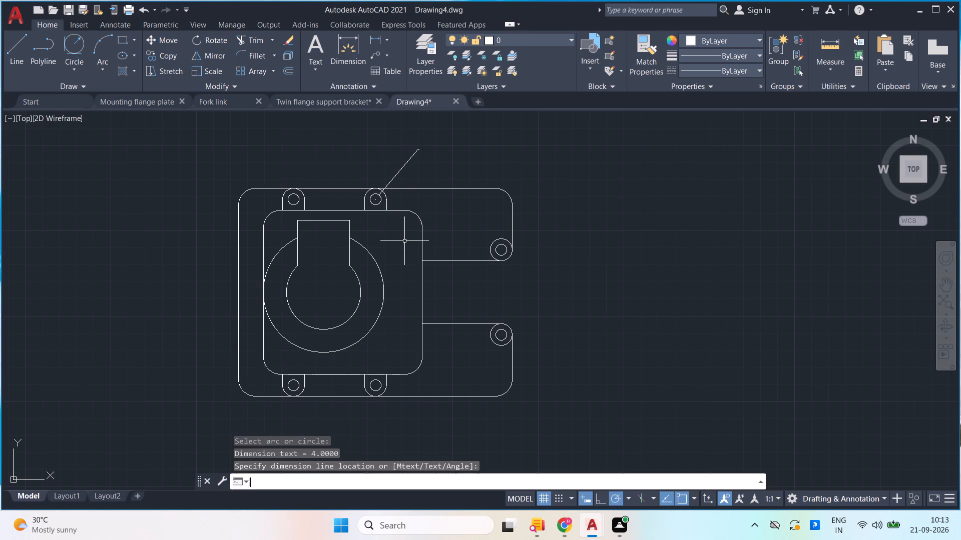
Set the text height of the Standard dimension style to 5.
{"action": "key", "text": "d"}
{"action": "key", "text": "Return"}
{"action": "left_click", "coordinate": [621, 230]}
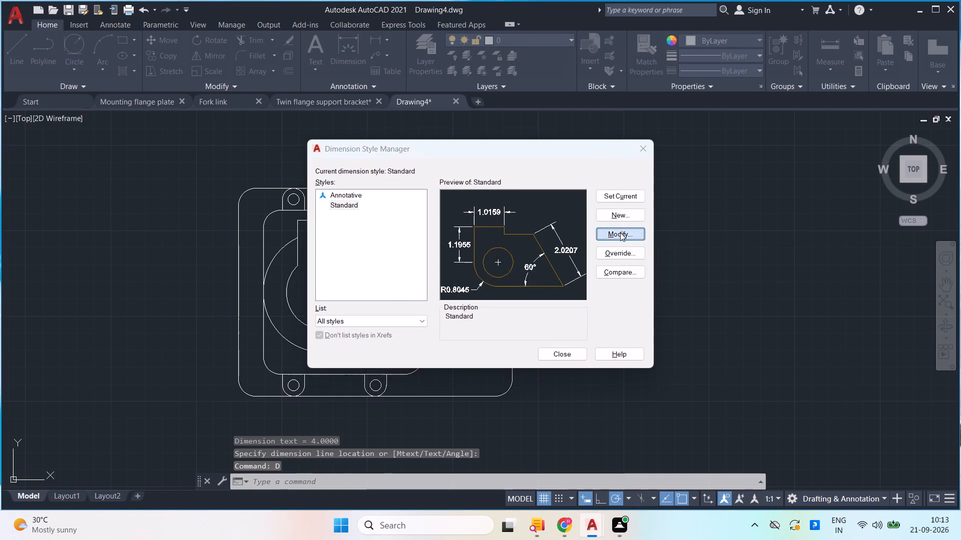
{"action": "left_click", "coordinate": [397, 123]}
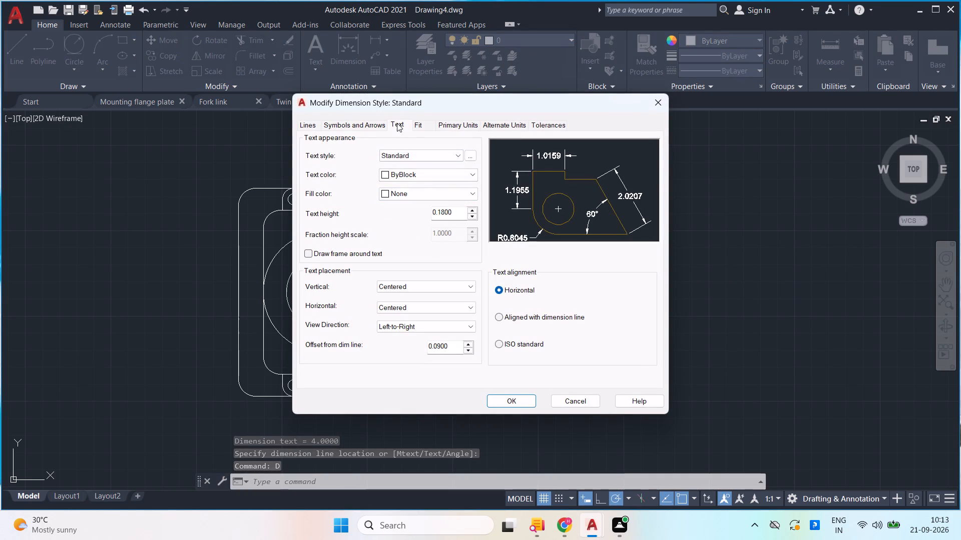
{"action": "left_click", "coordinate": [453, 213]}
{"action": "key", "text": "BackSpace"}
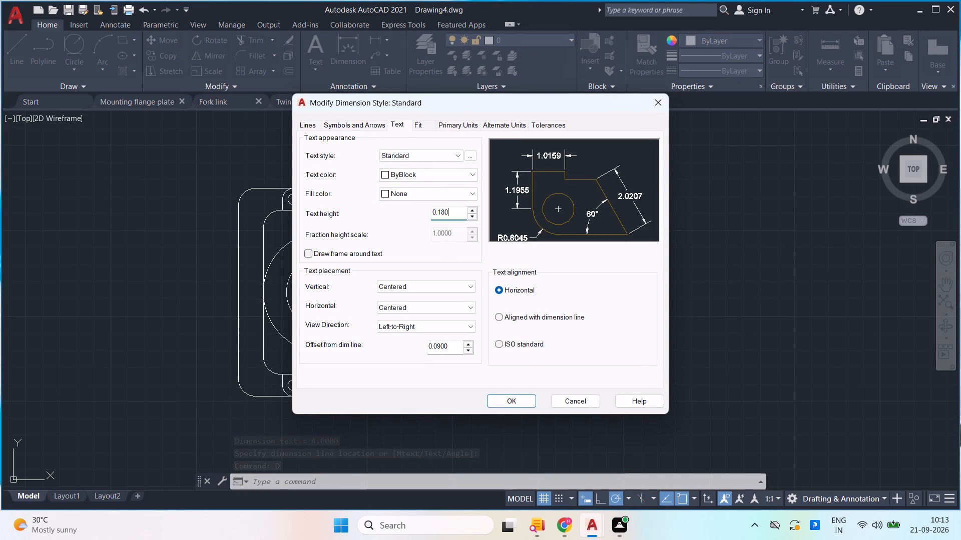
{"action": "key", "text": "BackSpace"}
{"action": "key", "text": "BackSpace"}
{"action": "key", "text": "BackSpace"}
{"action": "key", "text": "BackSpace"}
{"action": "key", "text": "BackSpace"}
{"action": "key", "text": "5"}
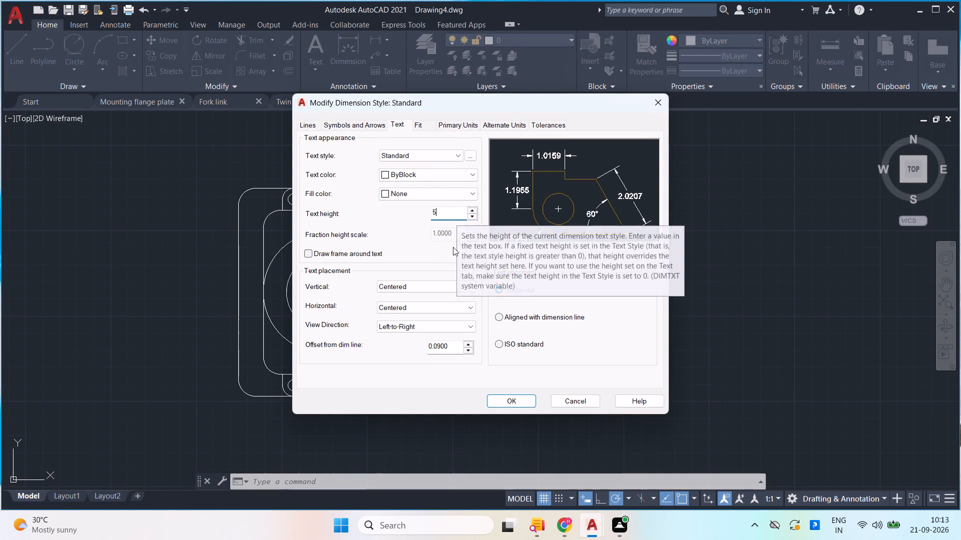
{"action": "left_click", "coordinate": [506, 400]}
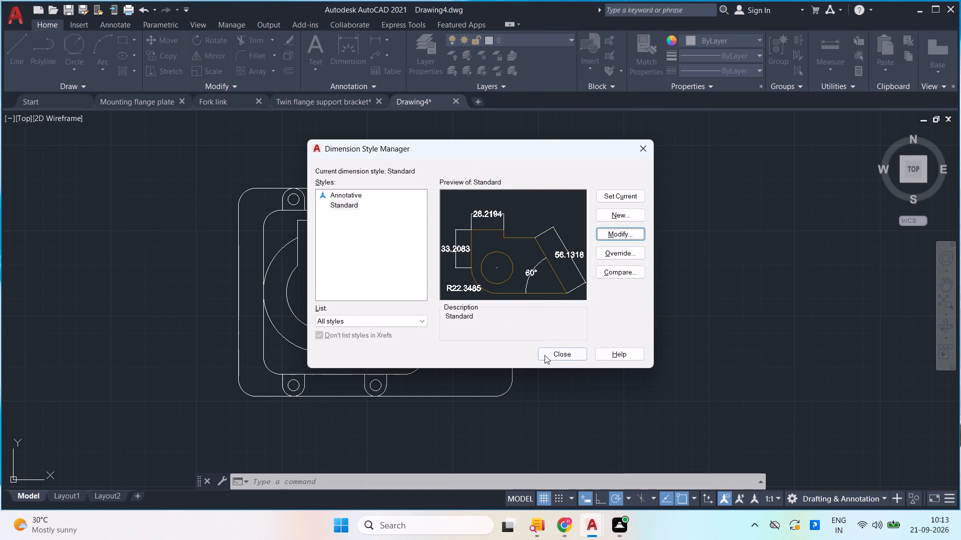
{"action": "left_click", "coordinate": [546, 353]}
{"action": "key", "text": "space"}
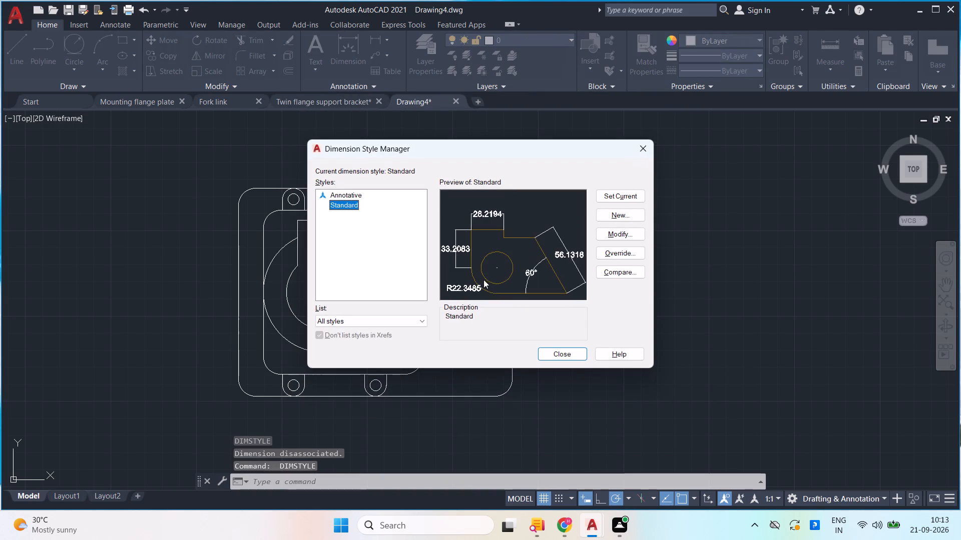
{"action": "left_click", "coordinate": [561, 353]}
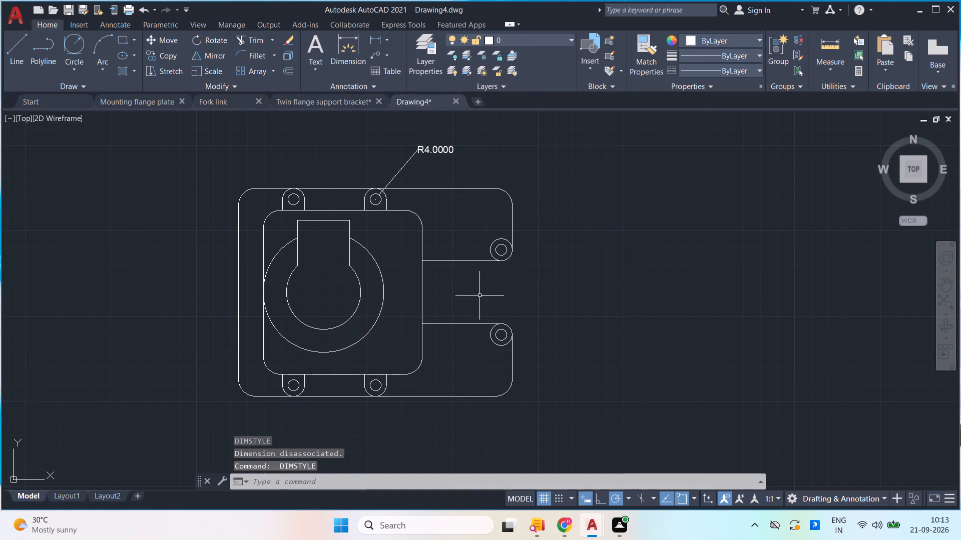
Add a radius dimension to the rounded outer arc of the same upper lug, placed above the plate's upper edge.
{"action": "key", "text": "d"}
{"action": "key", "text": "i"}
{"action": "key", "text": "m"}
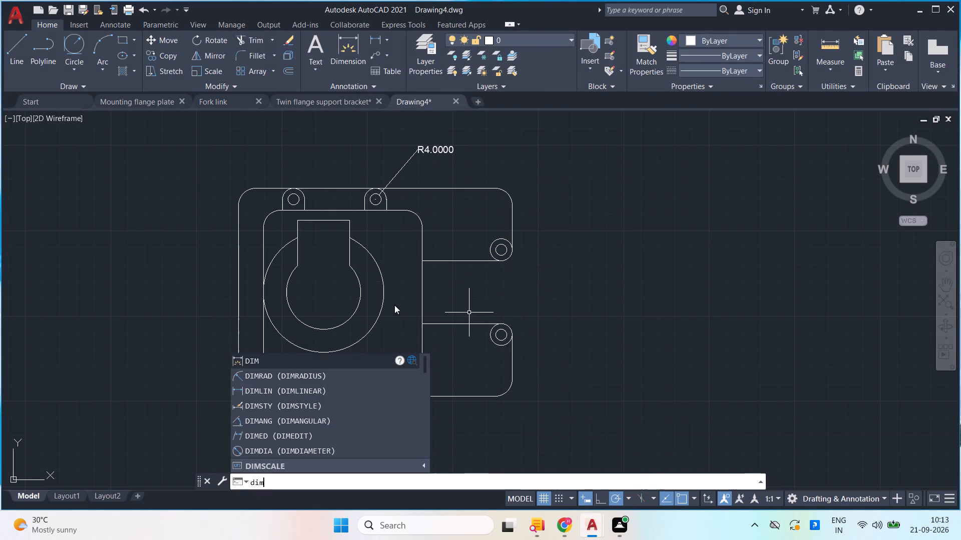
{"action": "left_click", "coordinate": [371, 372]}
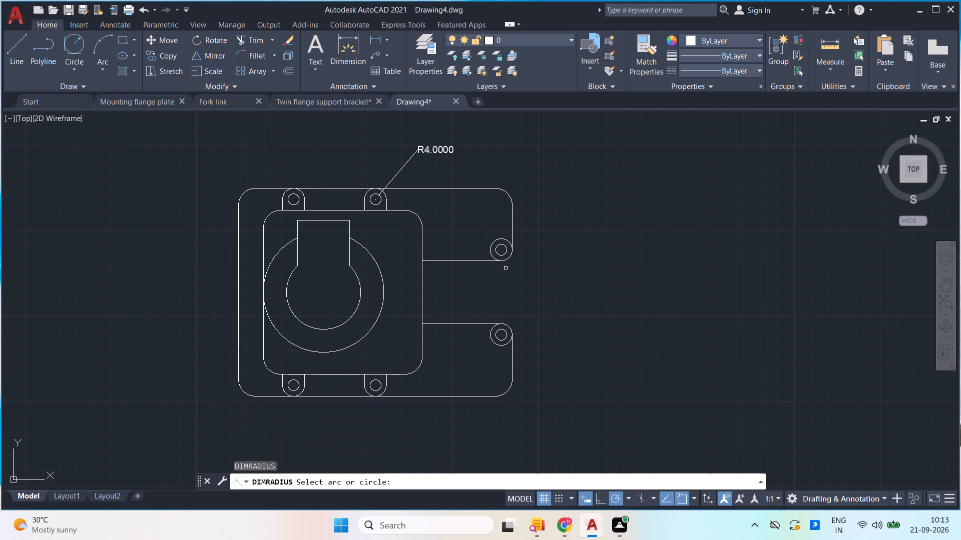
{"action": "left_click", "coordinate": [386, 199]}
{"action": "left_click", "coordinate": [420, 255]}
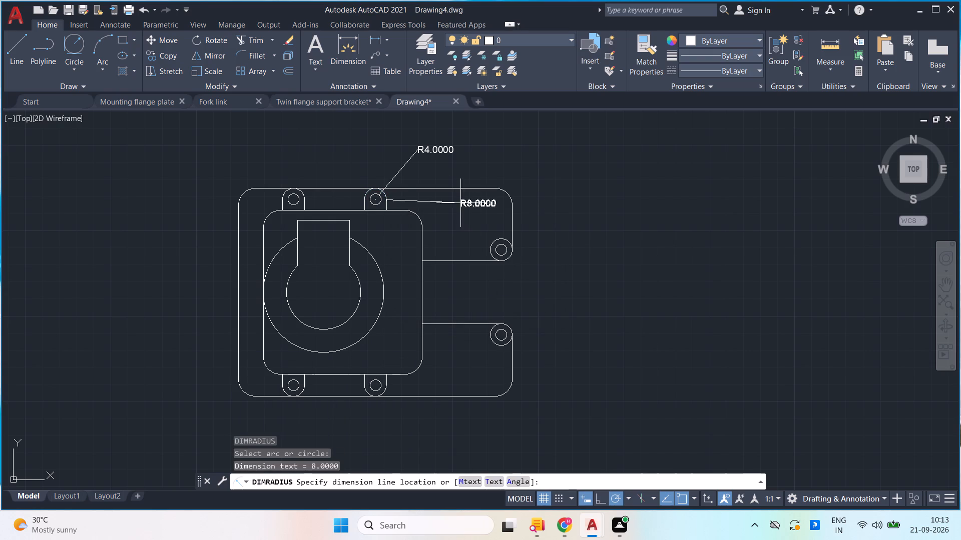
{"action": "left_click", "coordinate": [497, 163]}
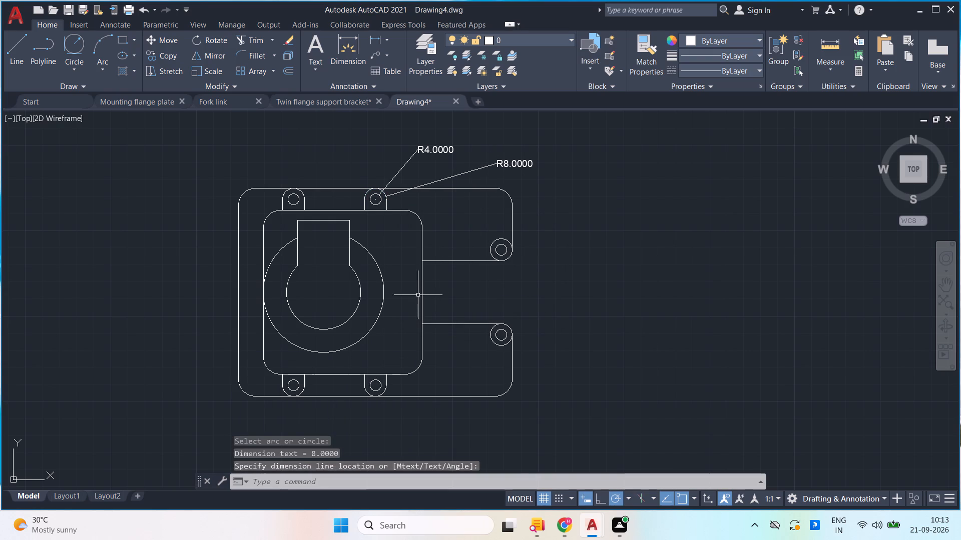
Add a radius dimension to the outer outline's lower-right corner arc, placed outside the plate.
{"action": "key", "text": "space"}
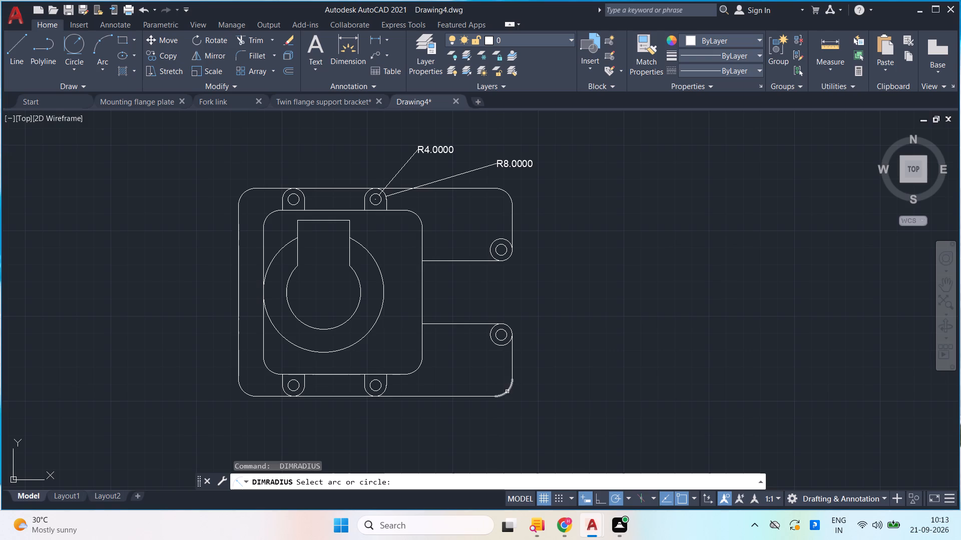
{"action": "left_click", "coordinate": [507, 391]}
{"action": "left_click", "coordinate": [587, 396]}
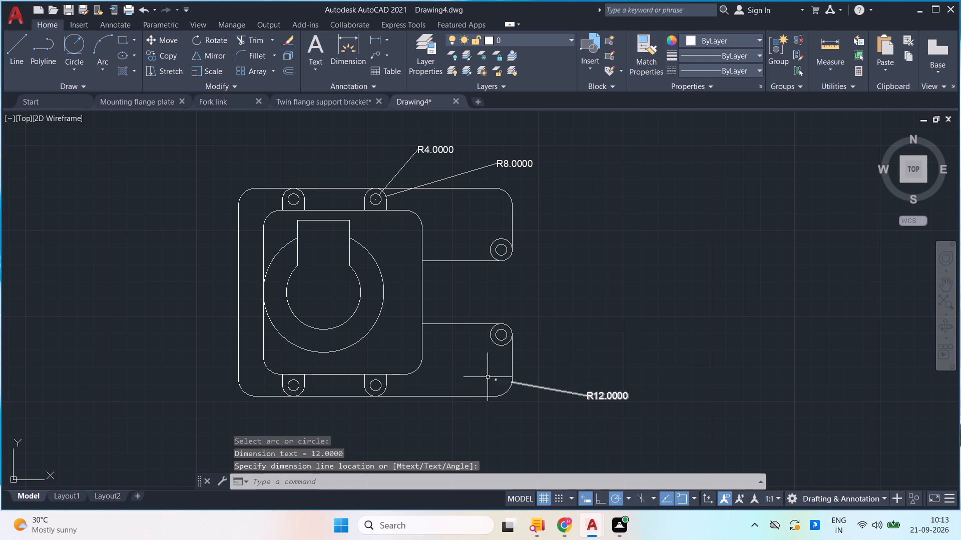
Add radius dimensions to the outer and inner large arcs of the circular section, with their text to the right.
{"action": "key", "text": "space"}
{"action": "left_click", "coordinate": [383, 294]}
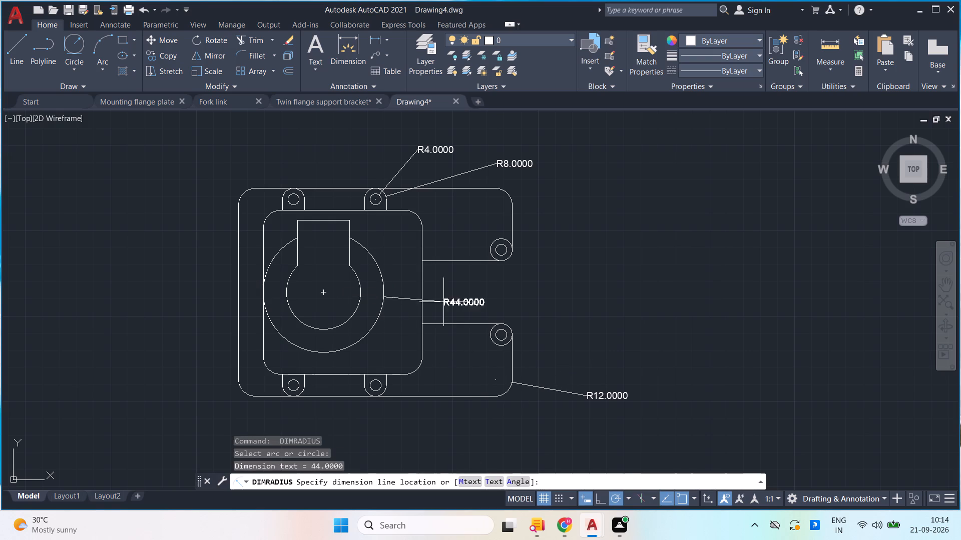
{"action": "left_click", "coordinate": [538, 292]}
{"action": "key", "text": "space"}
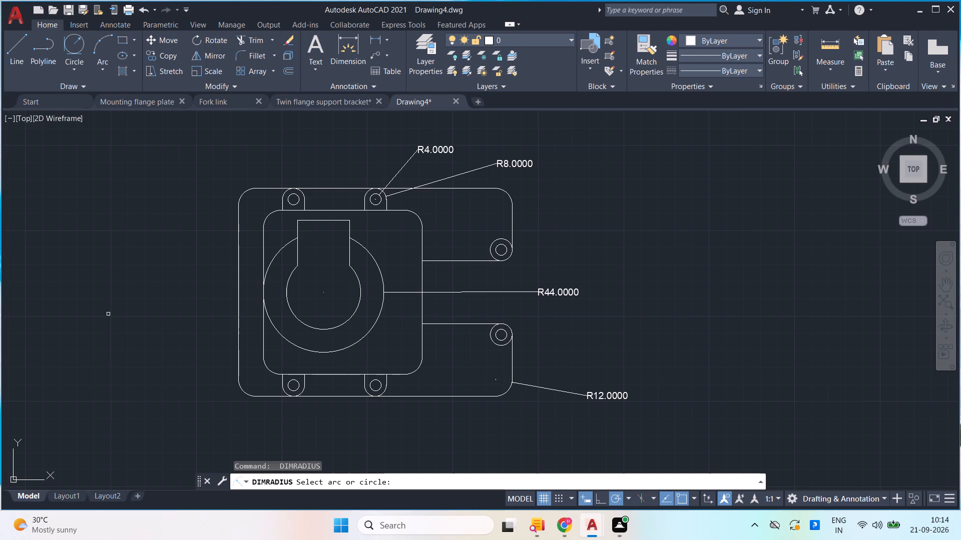
{"action": "left_click", "coordinate": [360, 294]}
{"action": "left_click", "coordinate": [469, 277]}
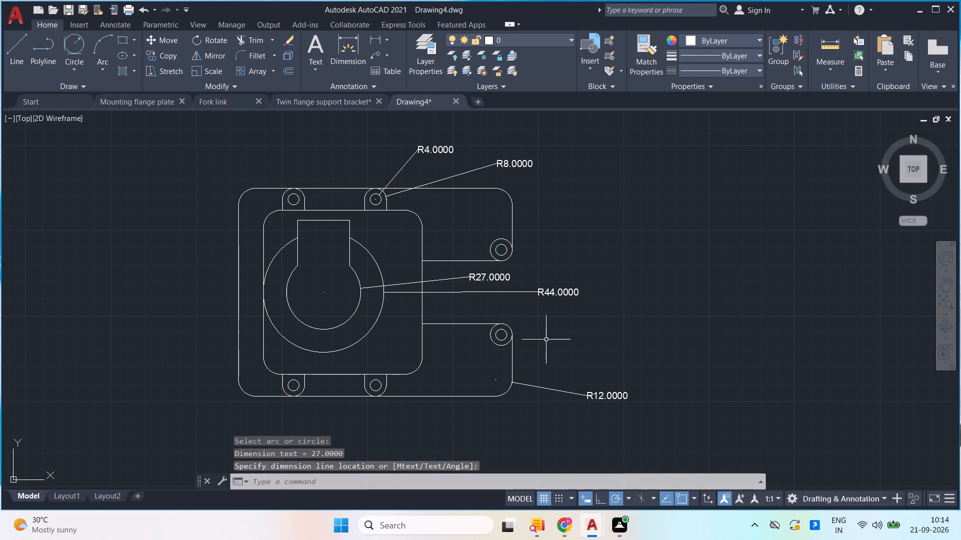
Save the drawing to the Desktop as an AutoCAD 2018 drawing named "Bearing house plate".
{"action": "key", "text": "ctrl+s"}
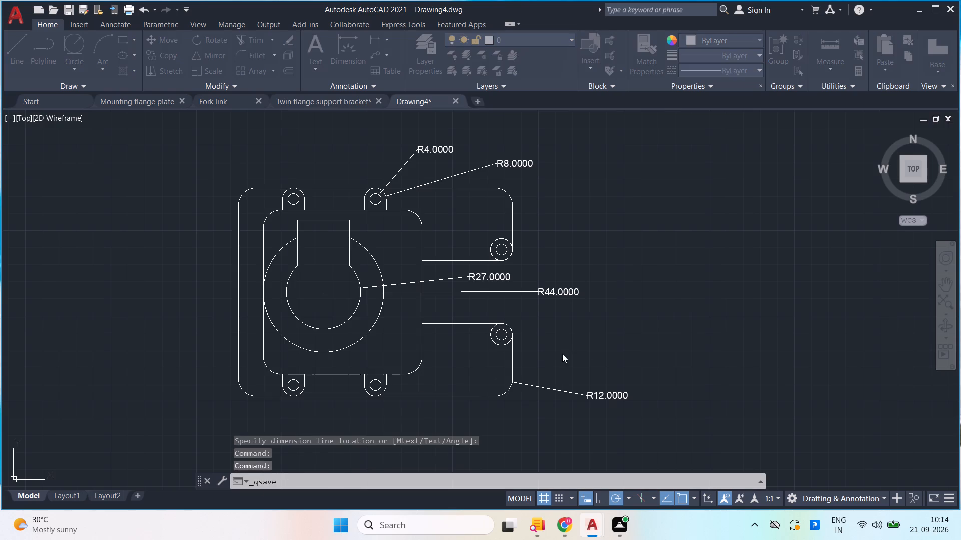
{"action": "key", "text": "BackSpace"}
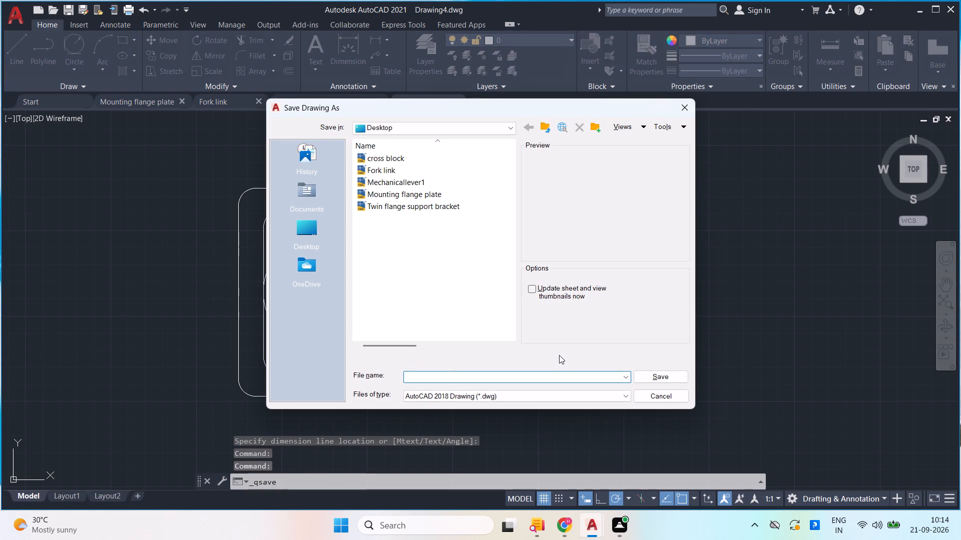
{"action": "left_click", "coordinate": [307, 219]}
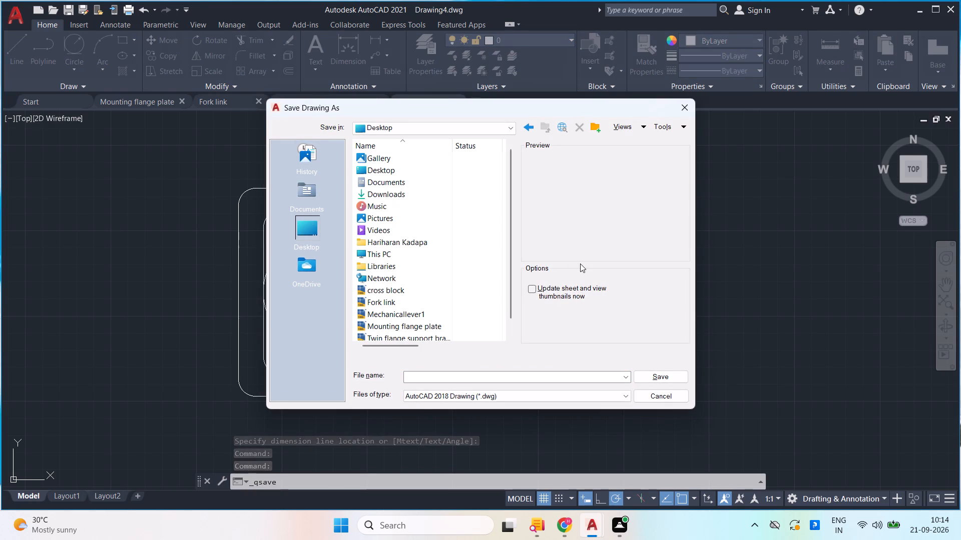
{"action": "left_click", "coordinate": [306, 232]}
{"action": "left_click", "coordinate": [424, 375]}
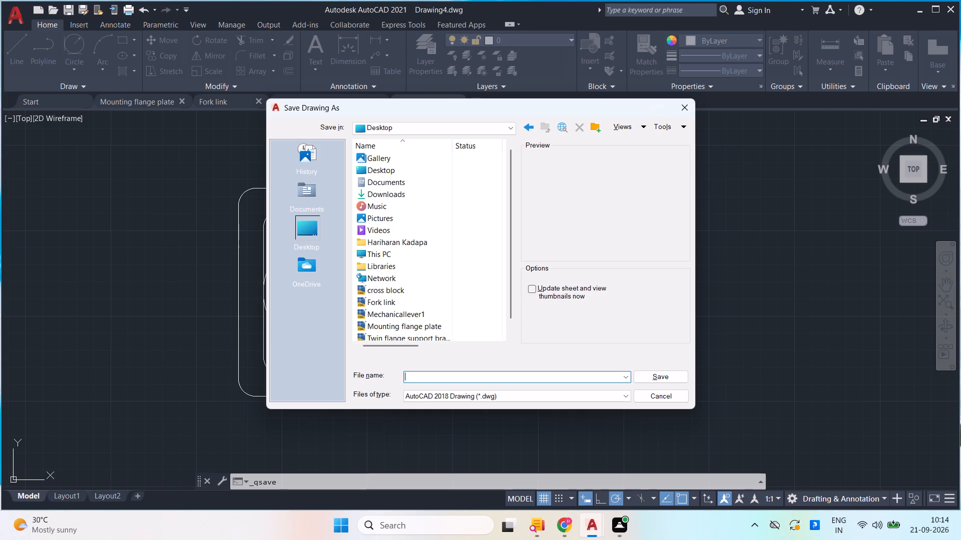
{"action": "type", "text": "Bearing house play"}
{"action": "key", "text": "BackSpace"}
{"action": "type", "text": "te"}
{"action": "left_click", "coordinate": [648, 372]}
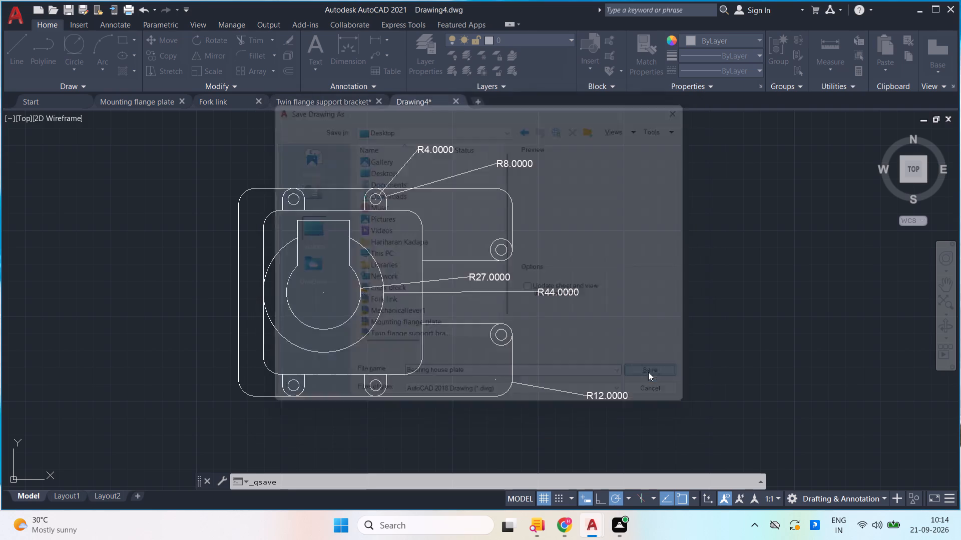